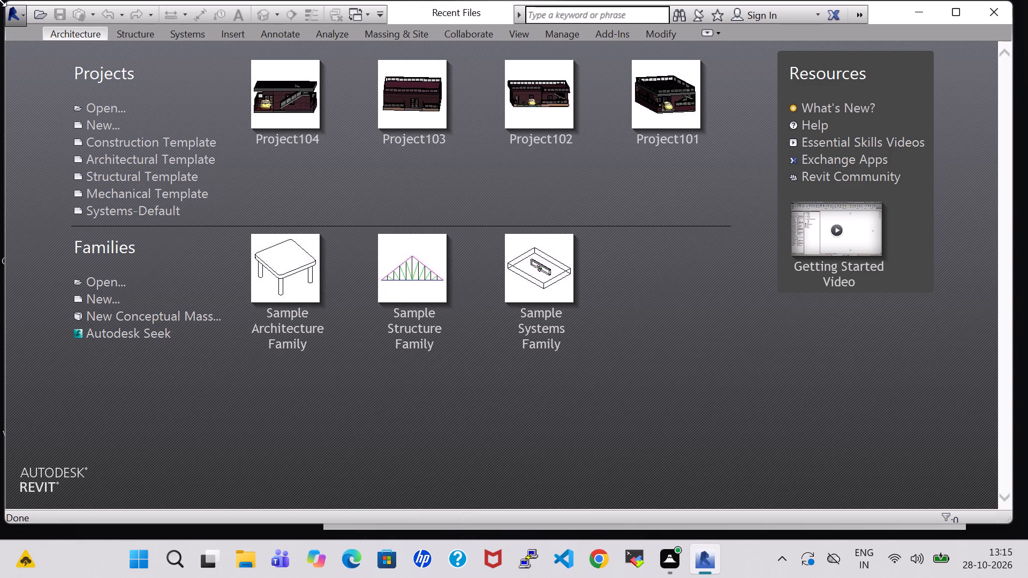
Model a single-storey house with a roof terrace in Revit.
Create a new project from the Architectural Template.
{"action": "left_click", "coordinate": [103, 121]}
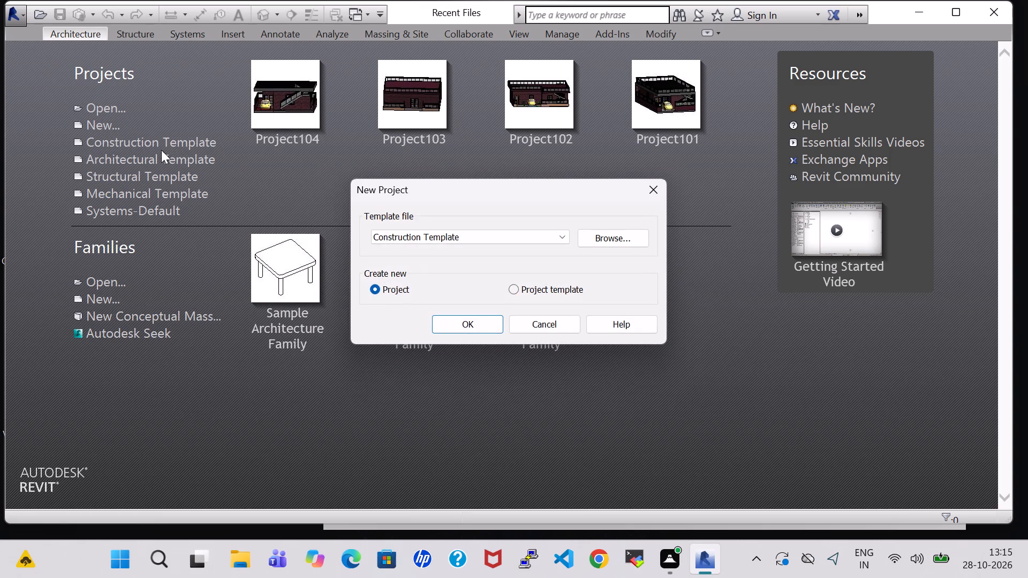
{"action": "left_click", "coordinate": [415, 234]}
{"action": "left_click", "coordinate": [418, 269]}
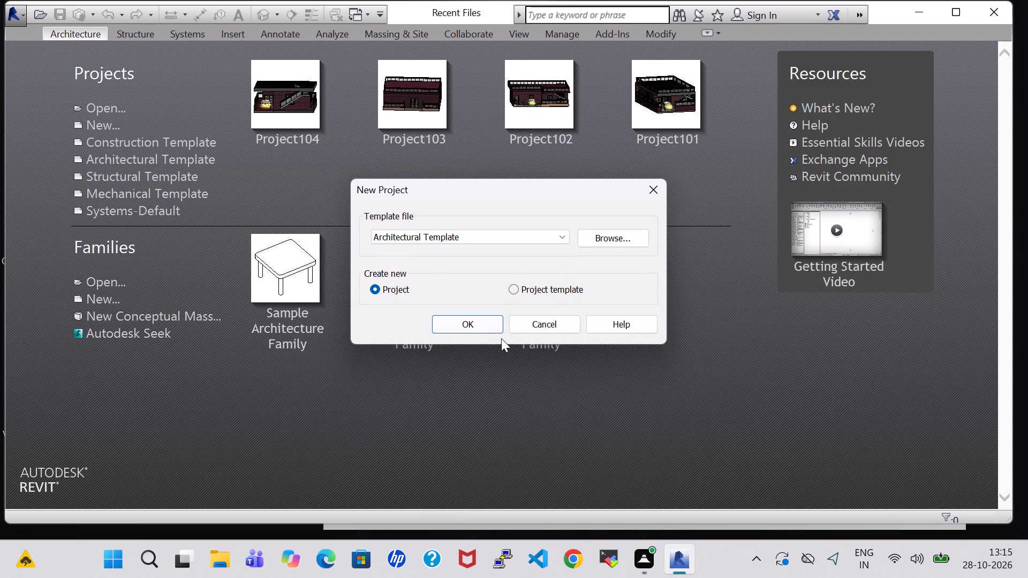
{"action": "left_click", "coordinate": [485, 320]}
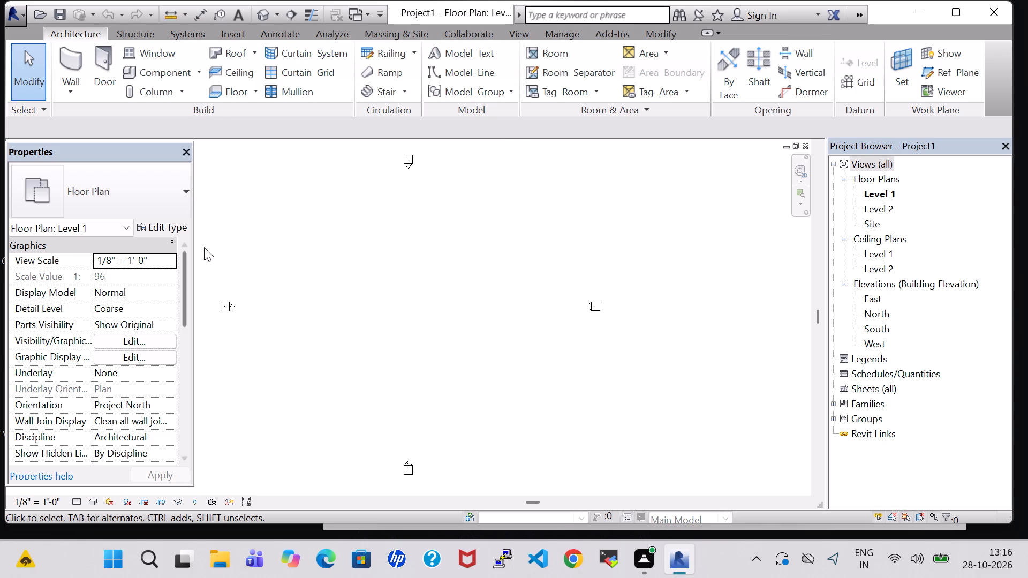
Draw the north wall on Level 1 as a horizontal Generic - 8" wall 28' long.
{"action": "left_click", "coordinate": [78, 55]}
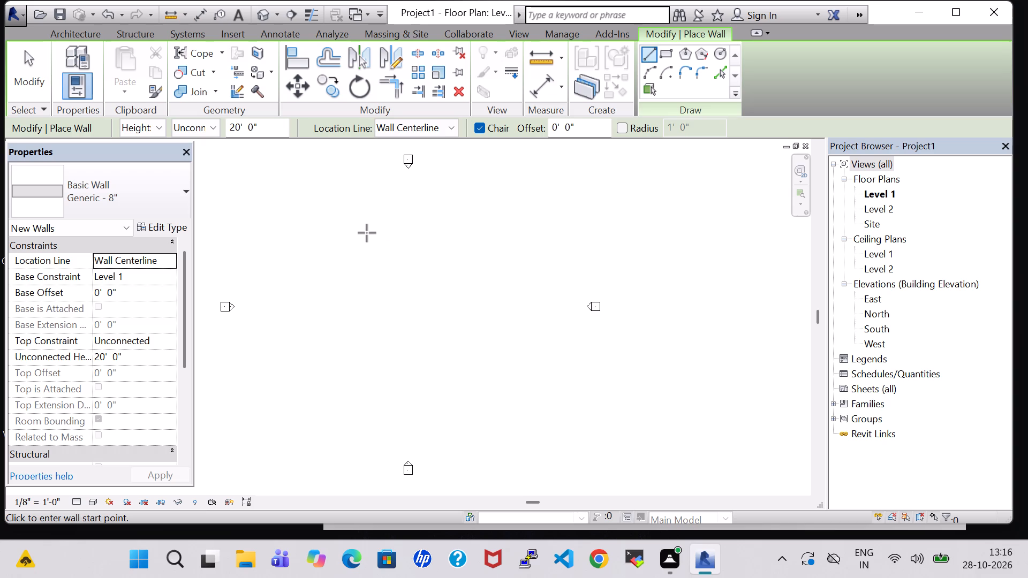
{"action": "left_click", "coordinate": [351, 233]}
{"action": "scroll", "coordinate": [464, 233], "scroll_direction": "up", "scroll_amount": 3}
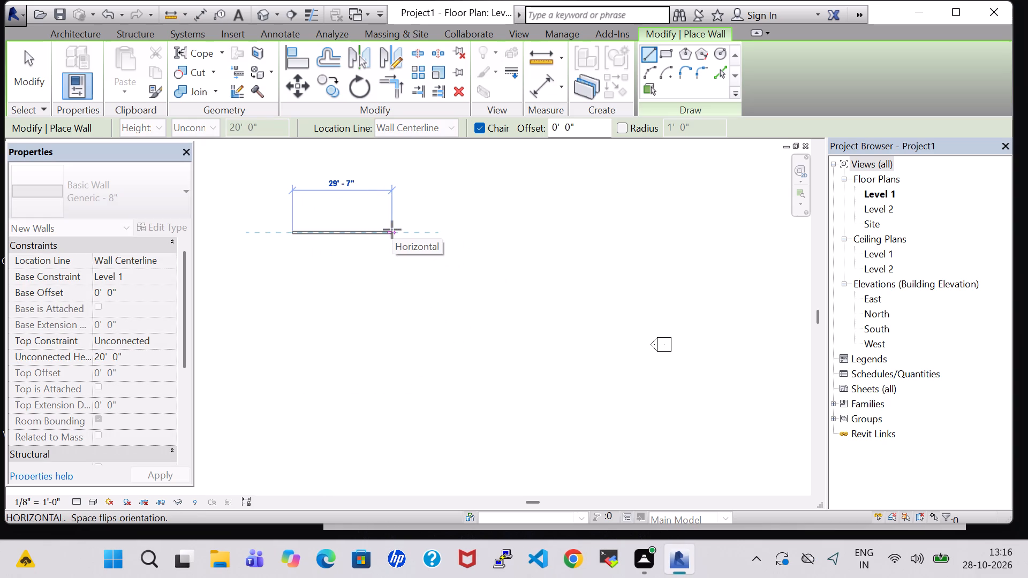
{"action": "scroll", "coordinate": [389, 230], "scroll_direction": "up", "scroll_amount": 3}
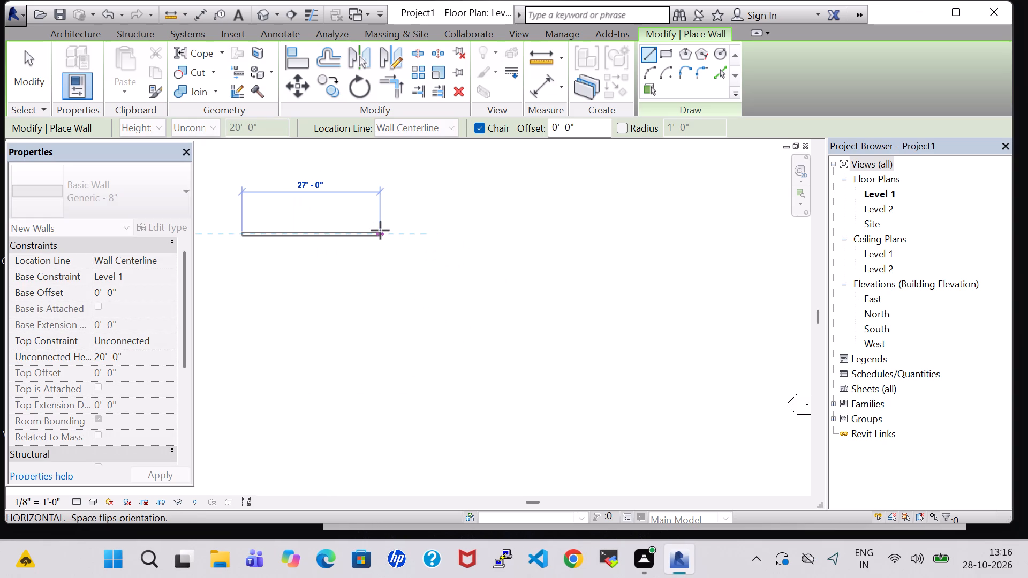
{"action": "scroll", "coordinate": [388, 230], "scroll_direction": "up", "scroll_amount": 4}
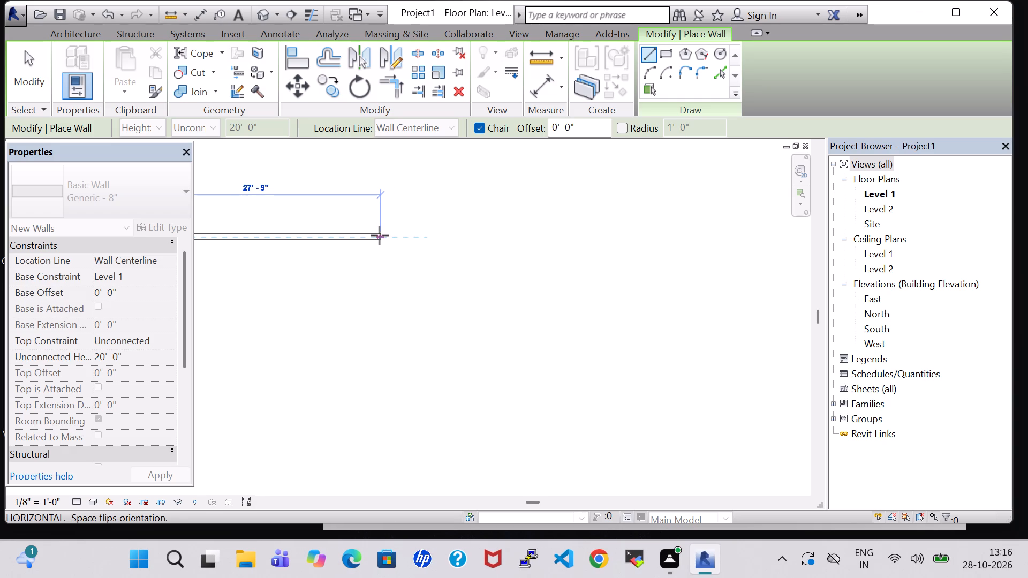
{"action": "type", "text": "28"}
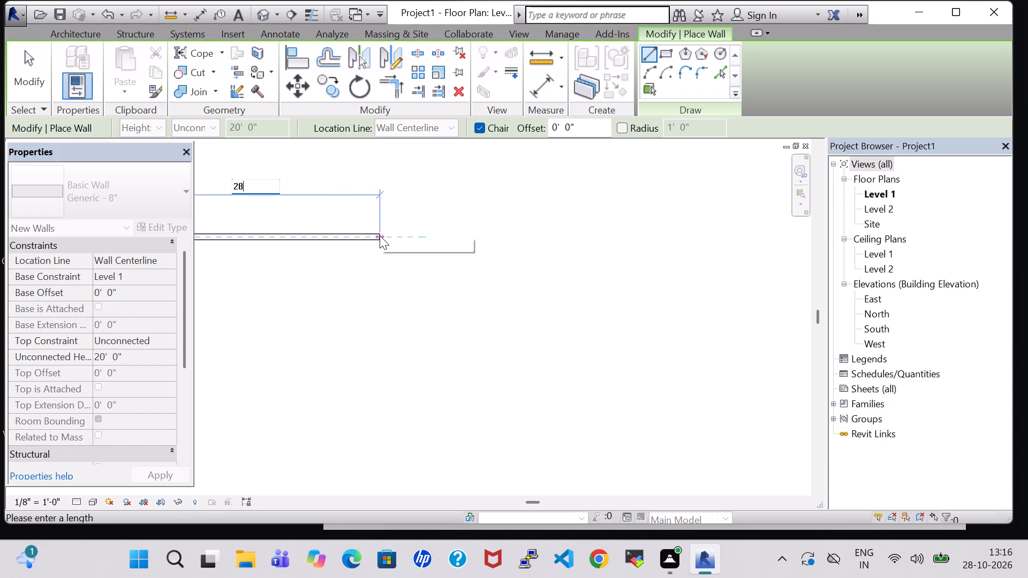
{"action": "key", "text": "Return"}
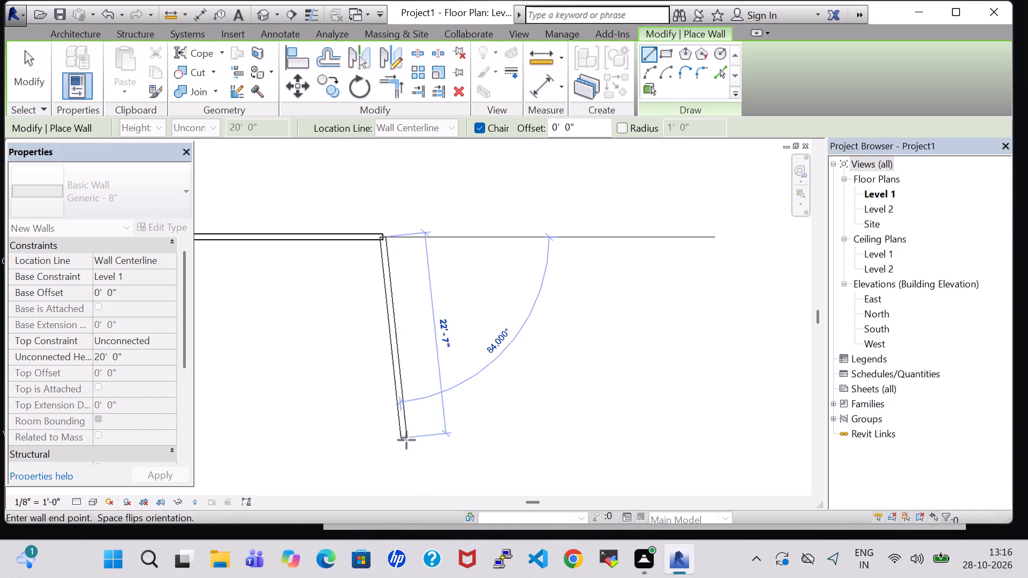
Continue the wall chain with a vertical east wall about 43'-9" long, running down from the north wall's east end.
{"action": "middle_click_drag", "start_coordinate": [373, 455], "coordinate": [380, 454]}
{"action": "middle_click_drag", "start_coordinate": [385, 468], "coordinate": [411, 375]}
{"action": "middle_click_drag", "start_coordinate": [412, 437], "coordinate": [412, 392]}
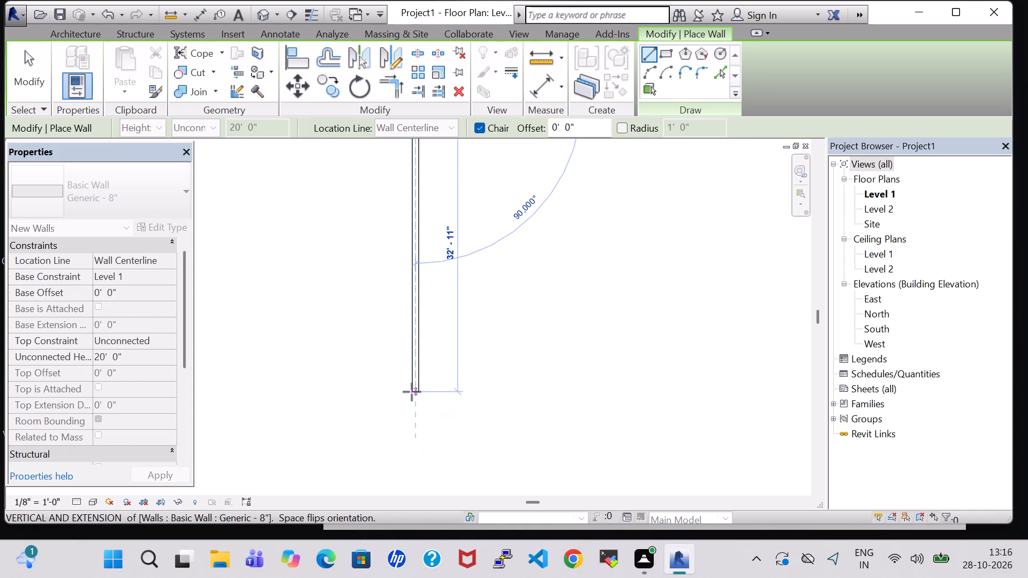
{"action": "middle_click_drag", "start_coordinate": [420, 431], "coordinate": [420, 430]}
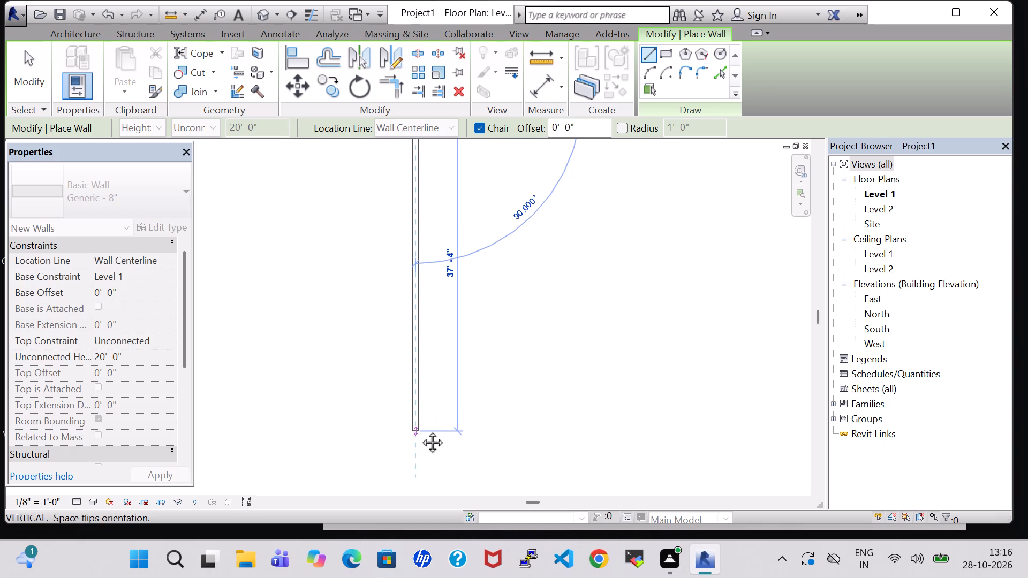
{"action": "middle_click_drag", "start_coordinate": [420, 430], "coordinate": [422, 292]}
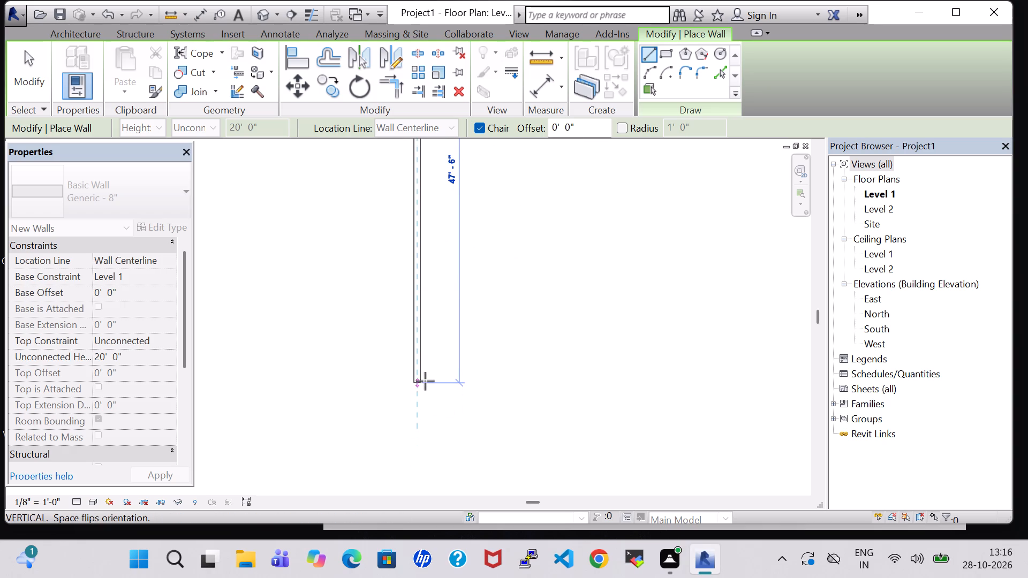
{"action": "left_click", "coordinate": [414, 349]}
Close the rectangular wall outline with a 28' south wall and a west wall back to the starting corner.
{"action": "scroll", "coordinate": [293, 352], "scroll_direction": "down", "scroll_amount": 5}
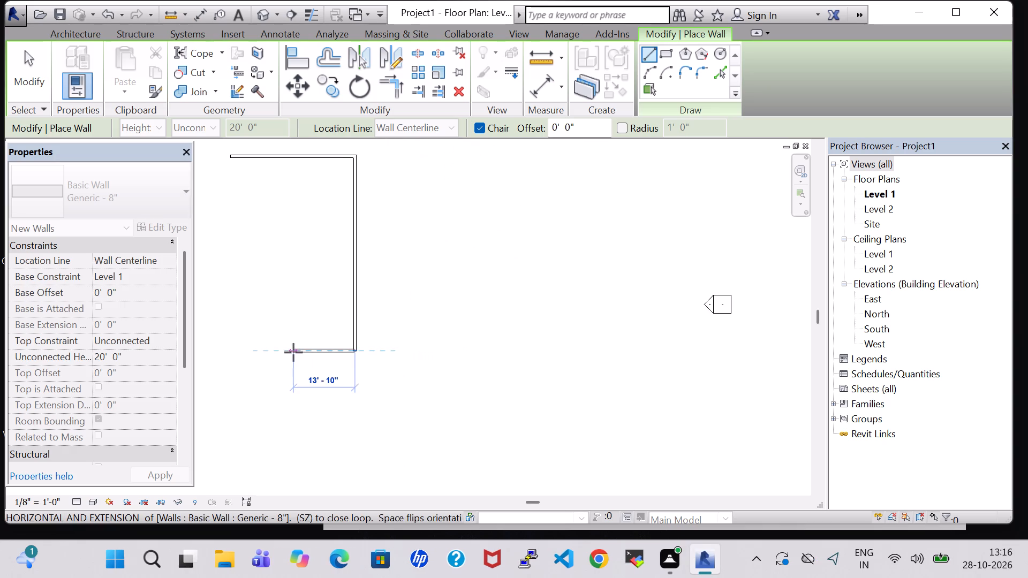
{"action": "middle_click_drag", "start_coordinate": [293, 352], "coordinate": [367, 348]}
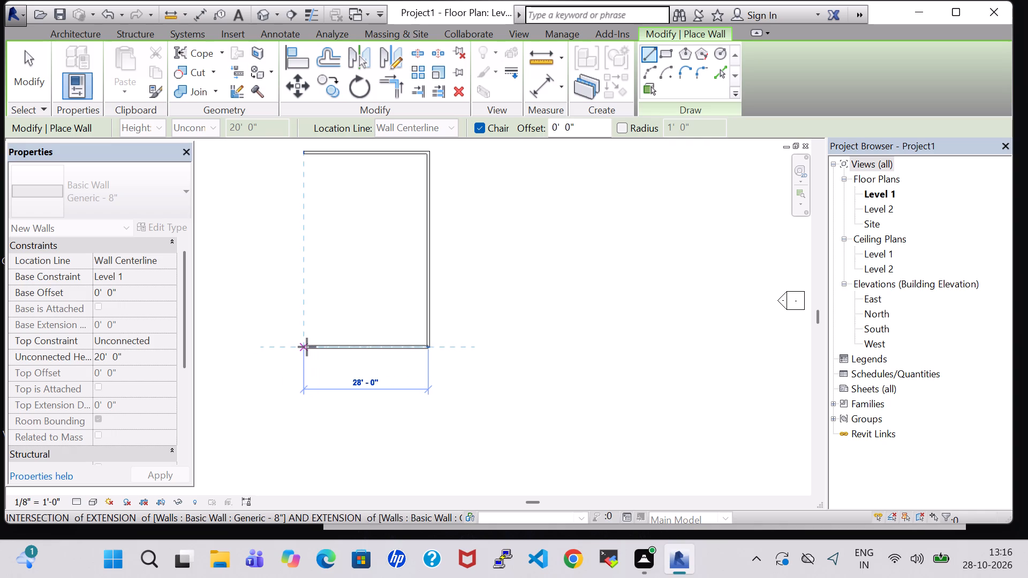
{"action": "left_click", "coordinate": [307, 347]}
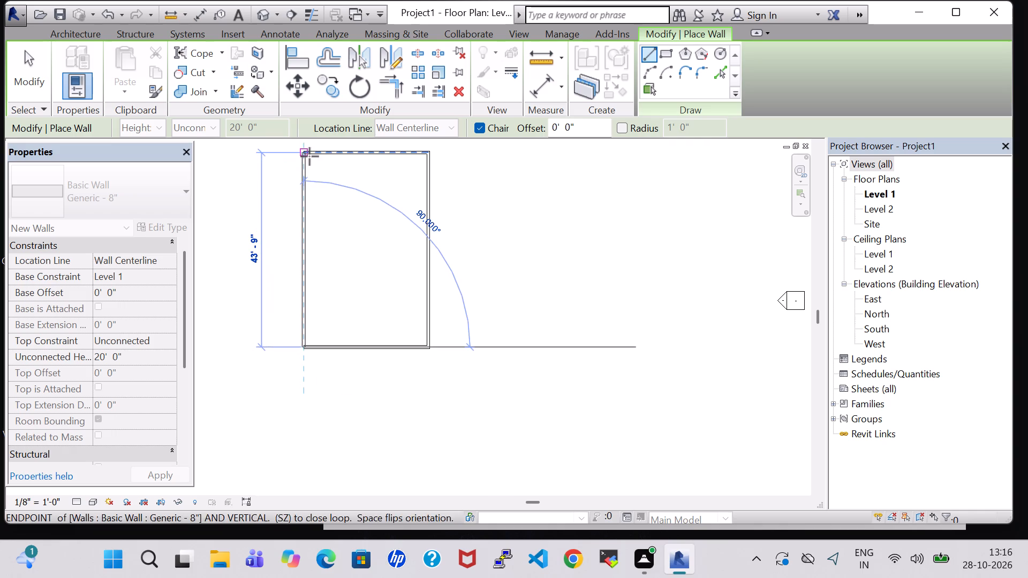
{"action": "left_click", "coordinate": [309, 156]}
{"action": "key", "text": "Escape"}
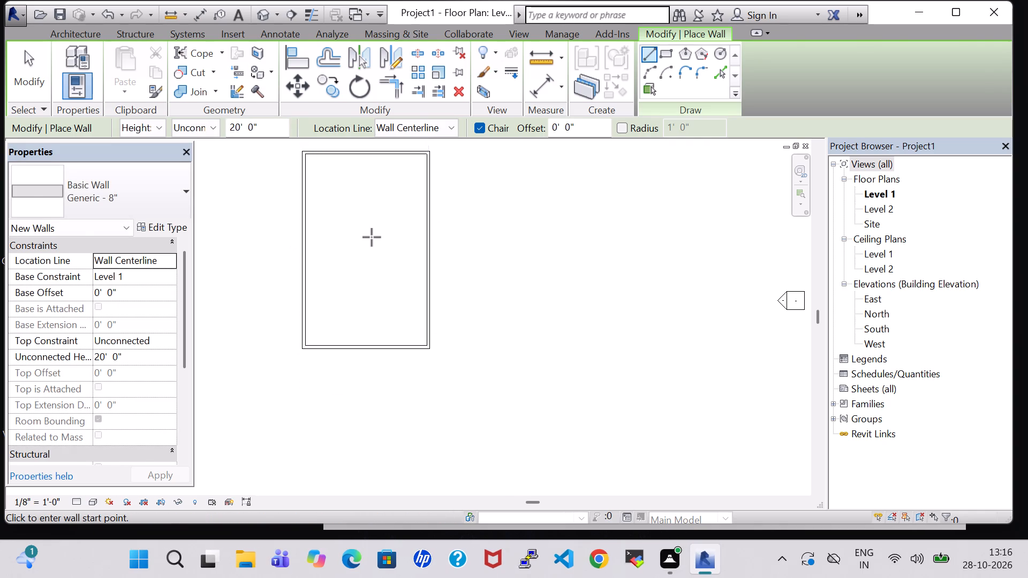
{"action": "key", "text": "Escape"}
Set the west wall's unconnected height to 10' 0".
{"action": "left_click", "coordinate": [303, 249]}
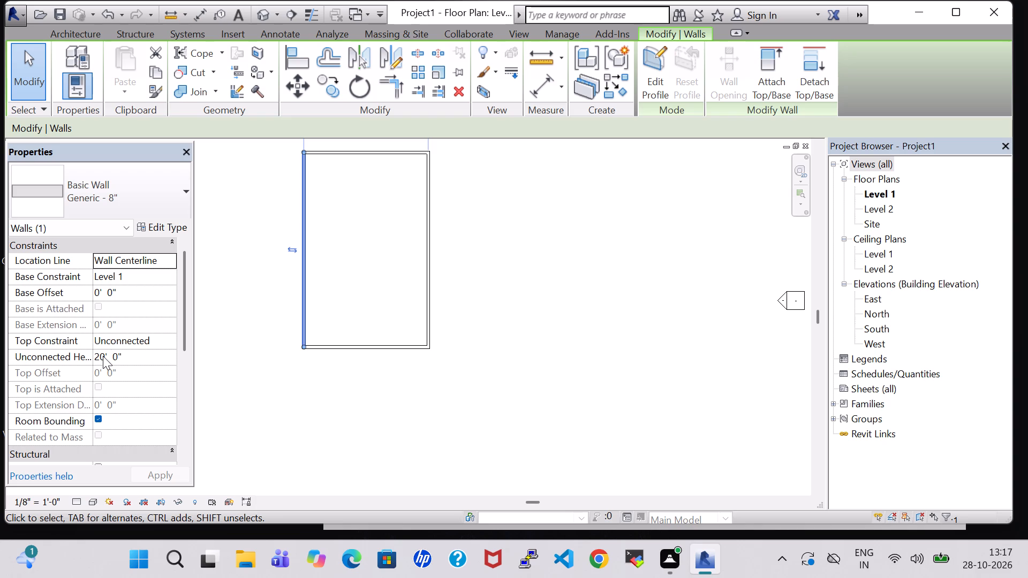
{"action": "left_click", "coordinate": [102, 357]}
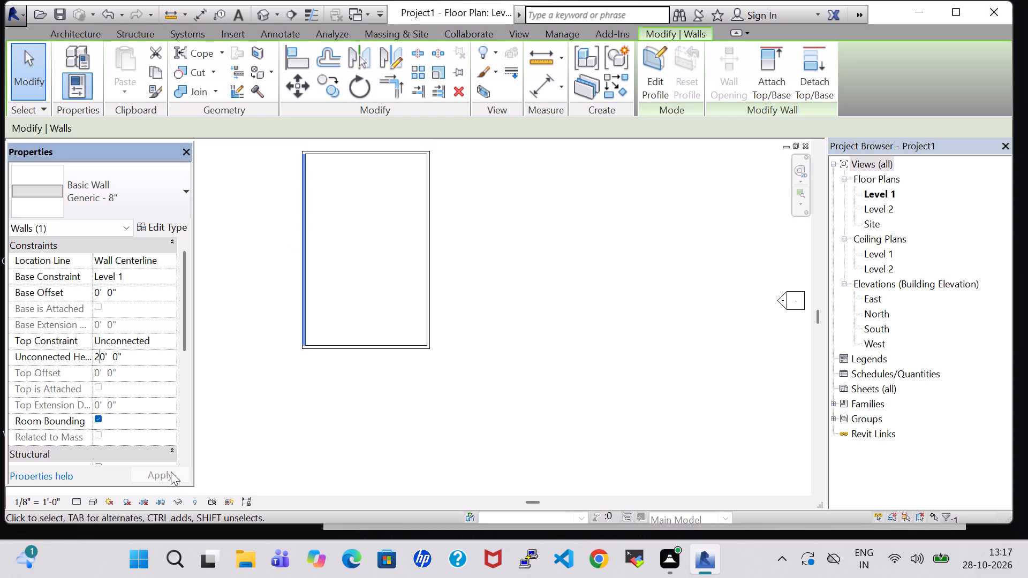
{"action": "key", "text": "BackSpace"}
{"action": "key", "text": "1"}
{"action": "key", "text": "Return"}
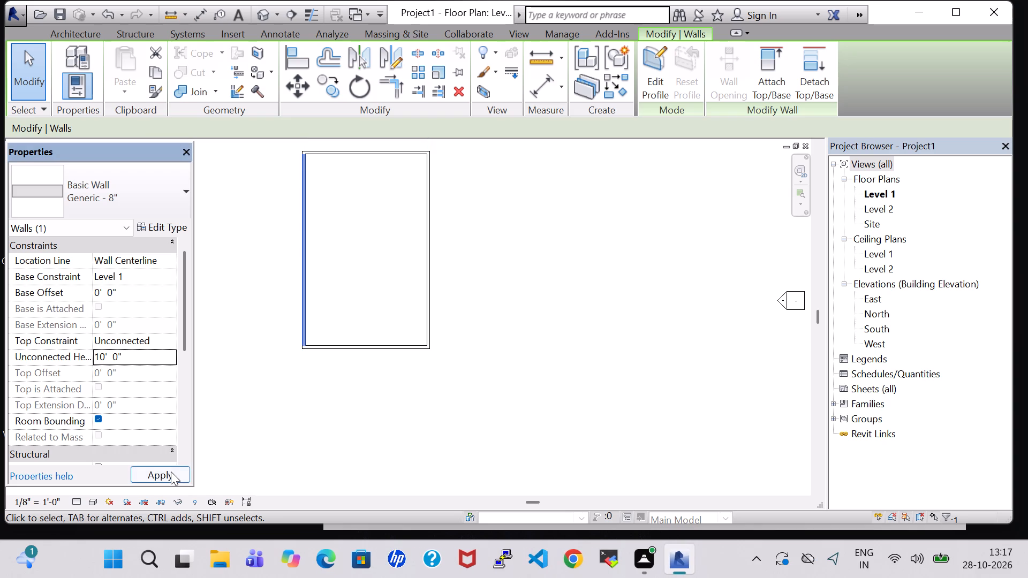
Select the south wall of the rectangular outline.
{"action": "left_click", "coordinate": [384, 349]}
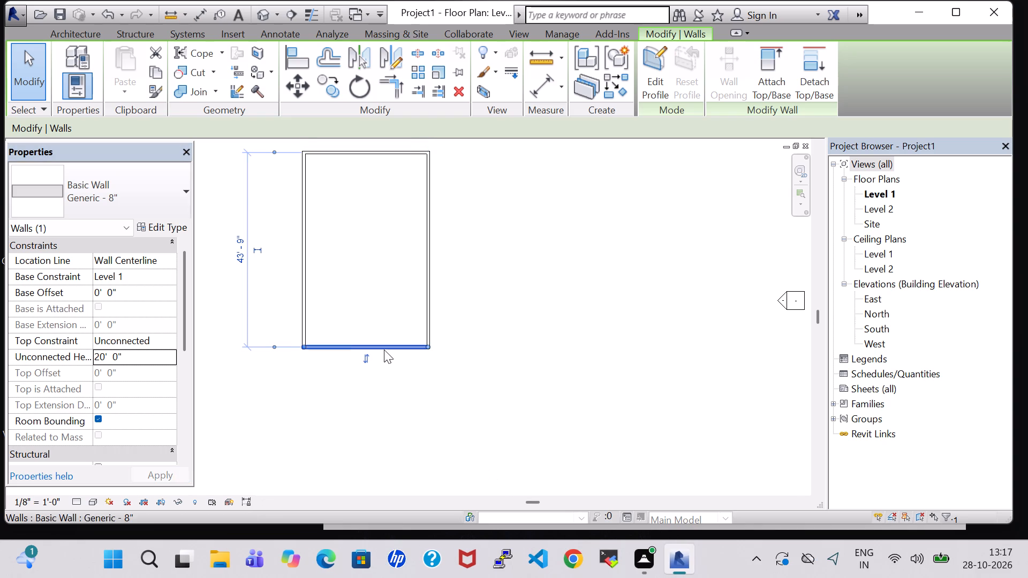
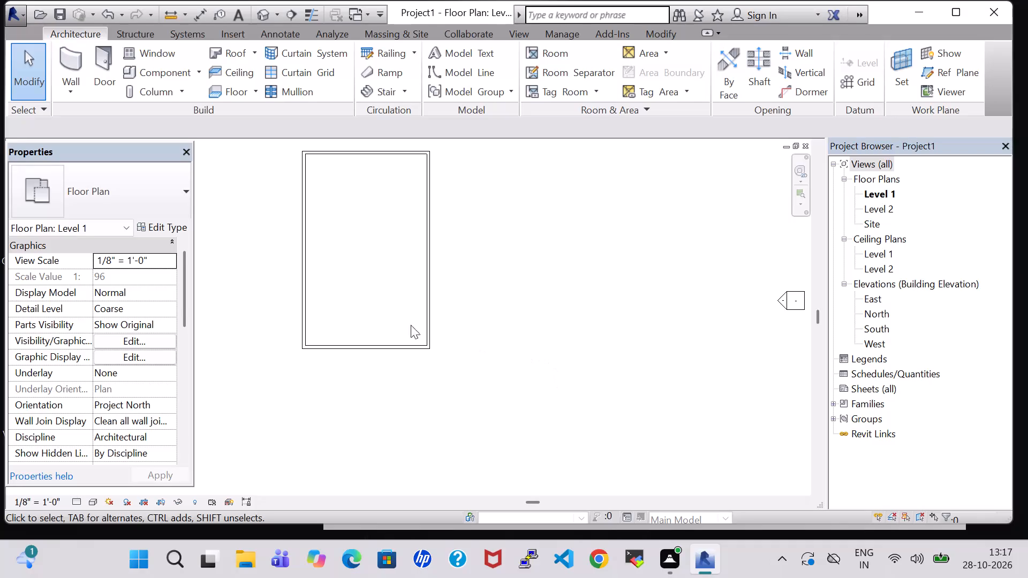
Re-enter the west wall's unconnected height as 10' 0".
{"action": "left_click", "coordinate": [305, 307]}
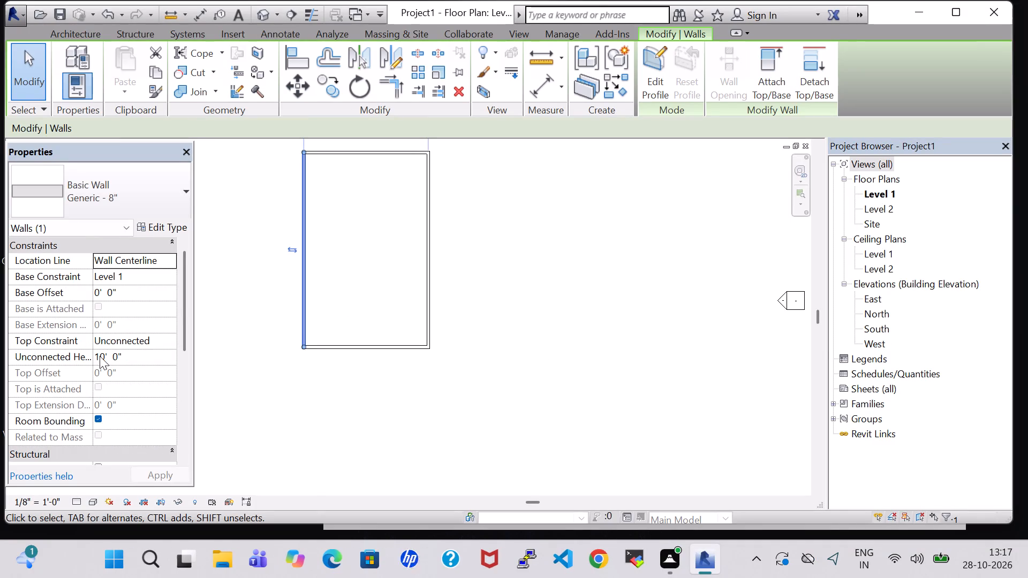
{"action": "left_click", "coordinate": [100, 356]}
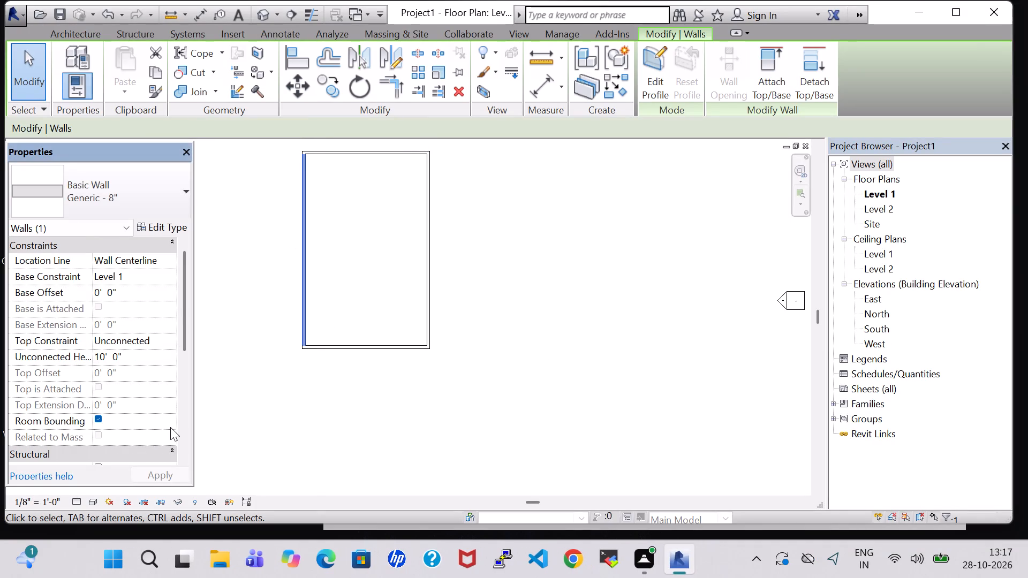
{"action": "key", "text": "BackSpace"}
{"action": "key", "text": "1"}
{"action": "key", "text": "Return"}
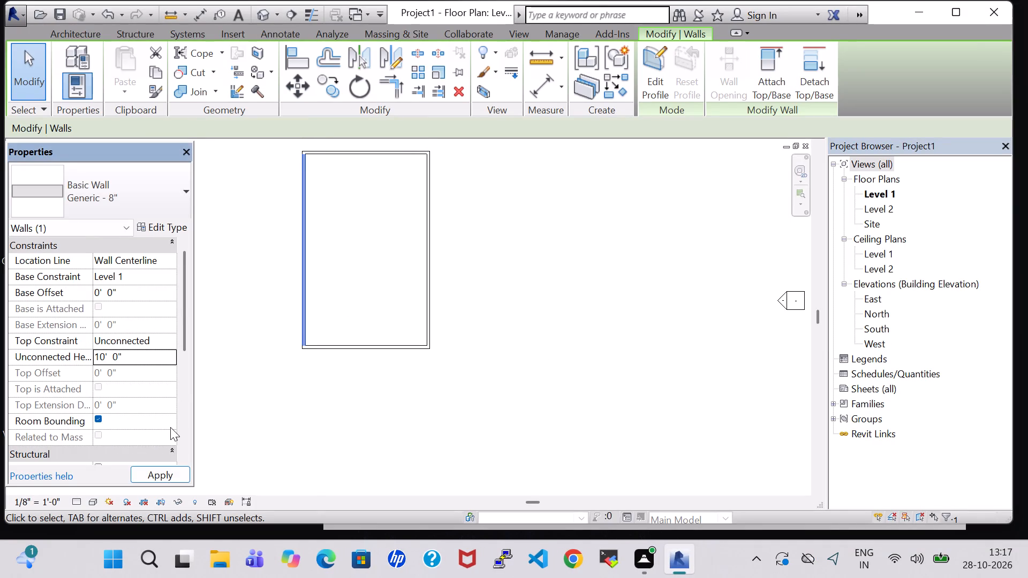
Set the east wall's unconnected height to 10' 0".
{"action": "left_click", "coordinate": [425, 269]}
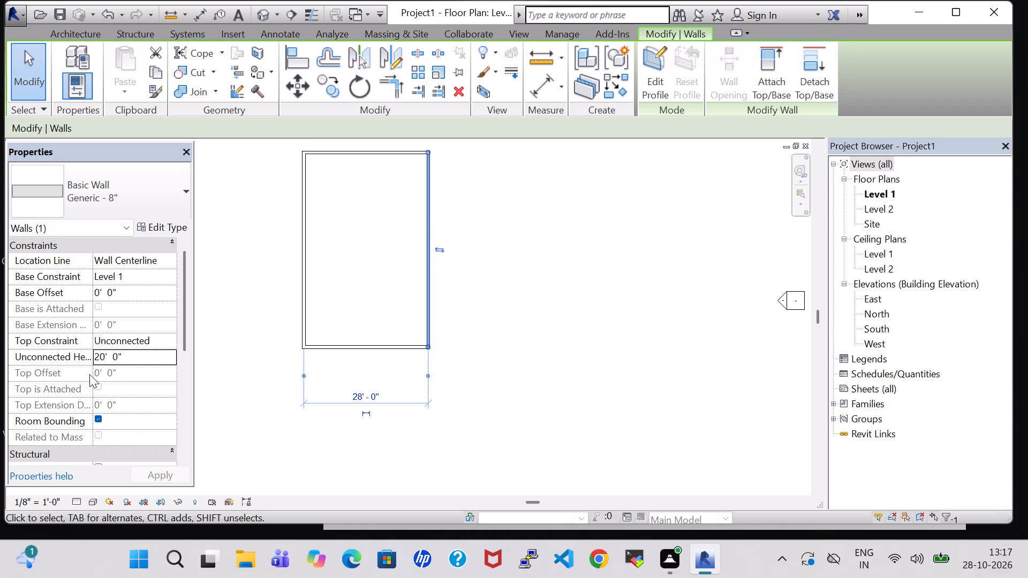
{"action": "double_click", "coordinate": [100, 359]}
{"action": "key", "text": "BackSpace"}
{"action": "key", "text": "1"}
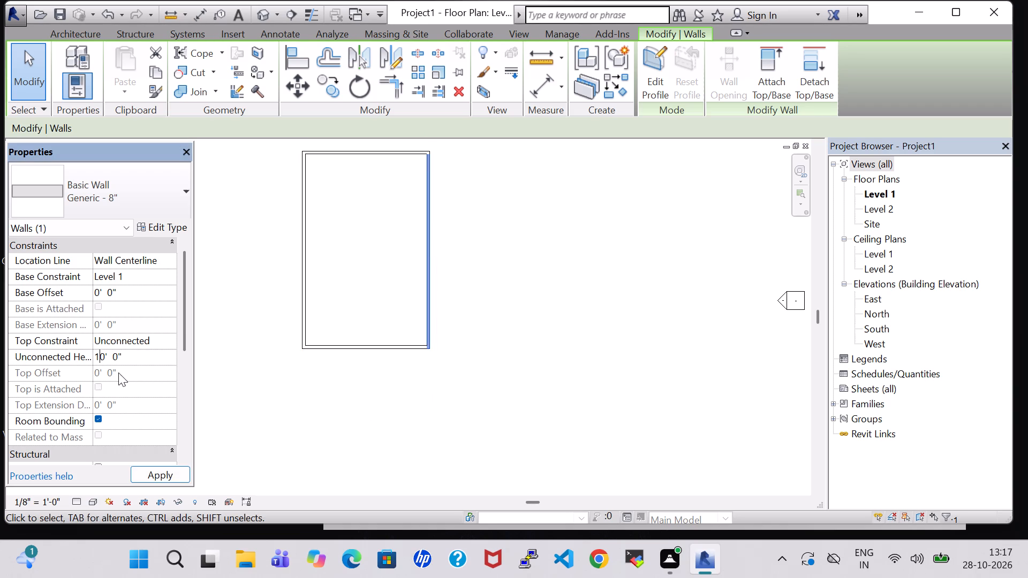
{"action": "key", "text": "Return"}
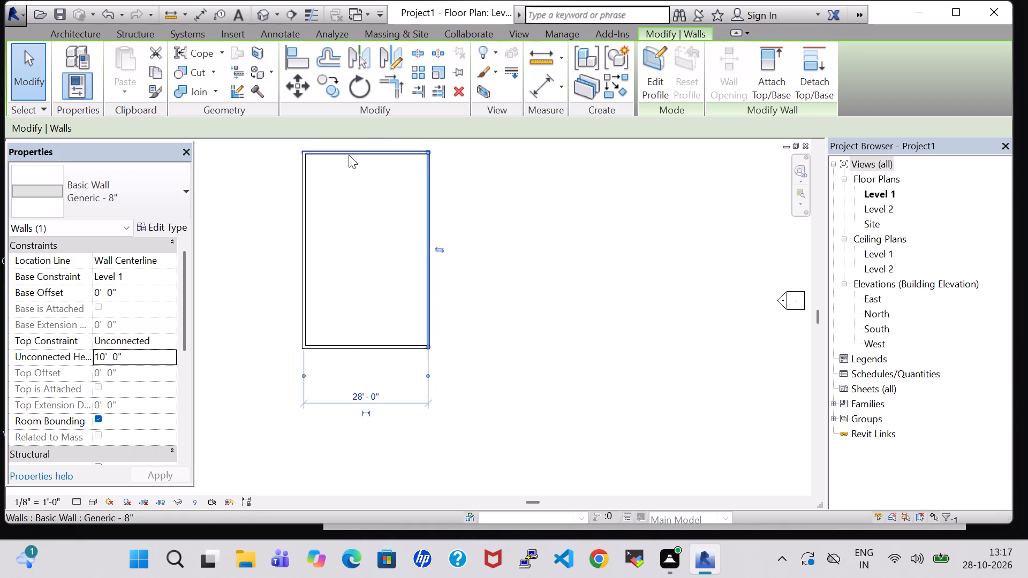
Set the north wall's unconnected height to 10' 0" and clear the selection.
{"action": "left_click", "coordinate": [349, 155]}
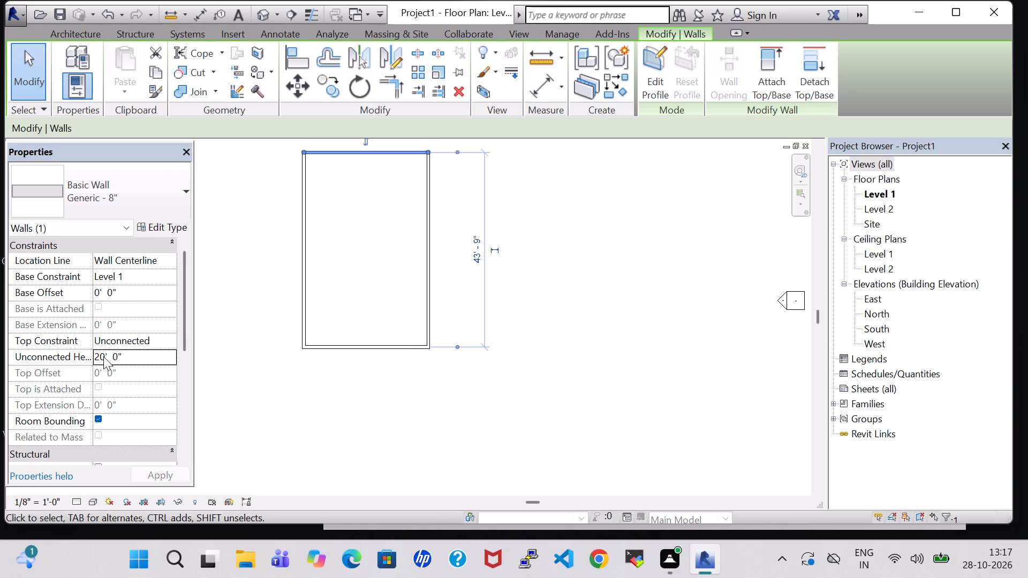
{"action": "left_click", "coordinate": [101, 356]}
{"action": "key", "text": "BackSpace"}
{"action": "key", "text": "1"}
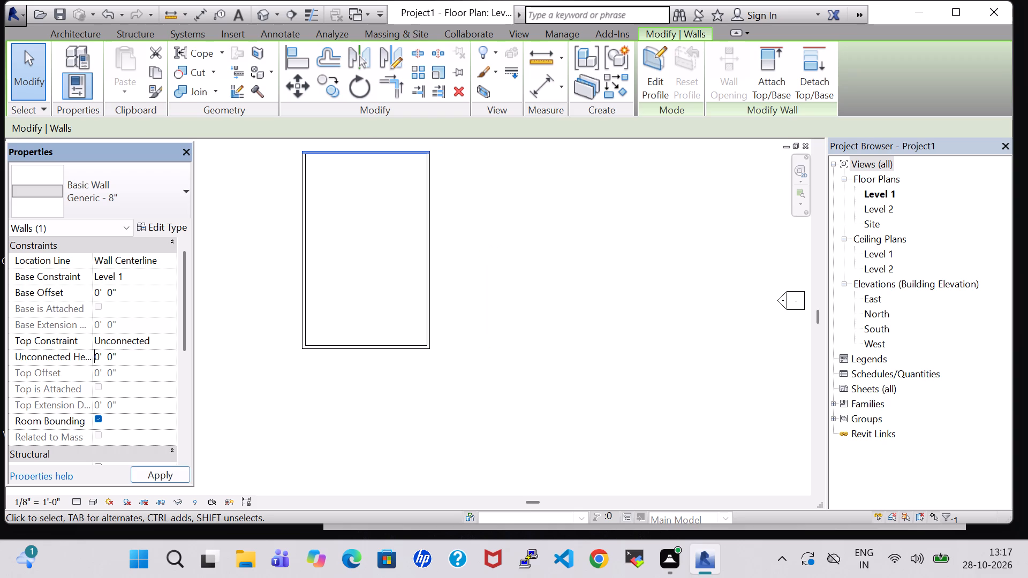
{"action": "key", "text": "Return"}
{"action": "left_click", "coordinate": [554, 299]}
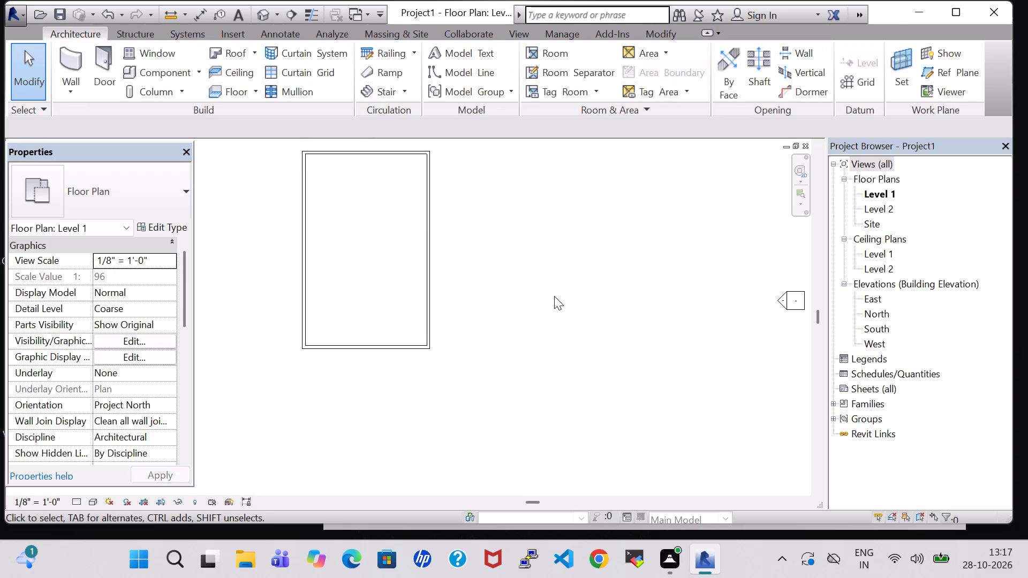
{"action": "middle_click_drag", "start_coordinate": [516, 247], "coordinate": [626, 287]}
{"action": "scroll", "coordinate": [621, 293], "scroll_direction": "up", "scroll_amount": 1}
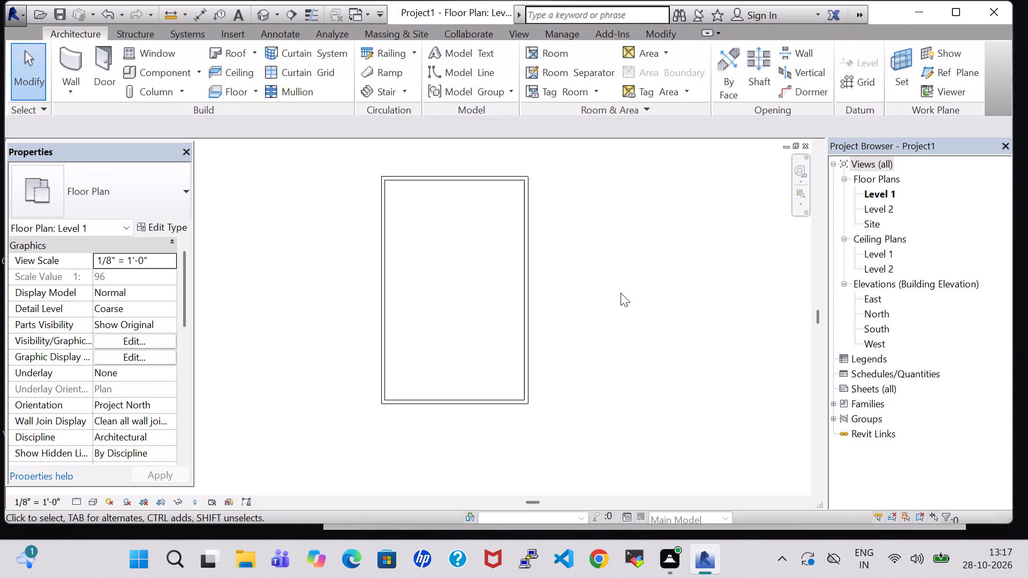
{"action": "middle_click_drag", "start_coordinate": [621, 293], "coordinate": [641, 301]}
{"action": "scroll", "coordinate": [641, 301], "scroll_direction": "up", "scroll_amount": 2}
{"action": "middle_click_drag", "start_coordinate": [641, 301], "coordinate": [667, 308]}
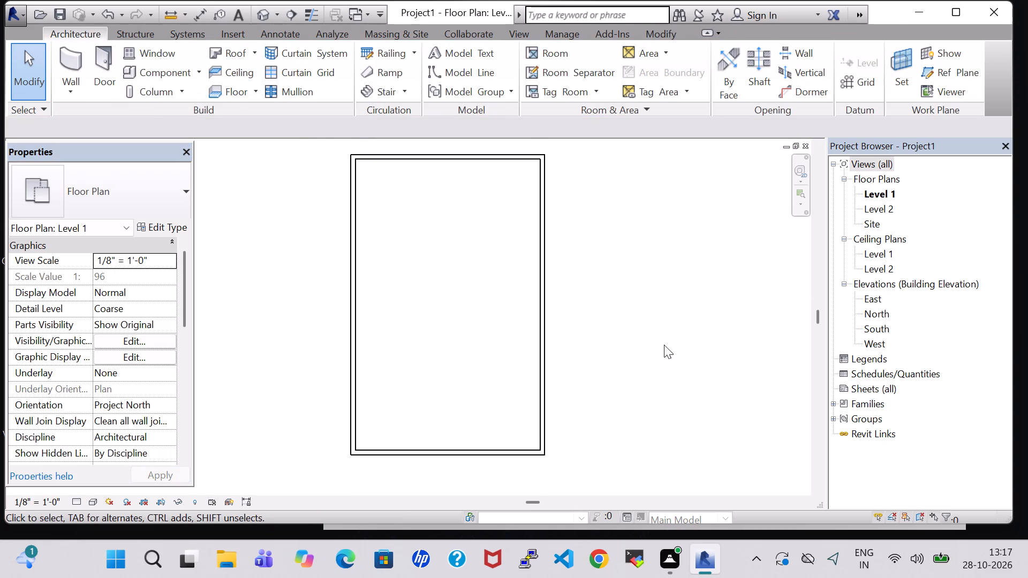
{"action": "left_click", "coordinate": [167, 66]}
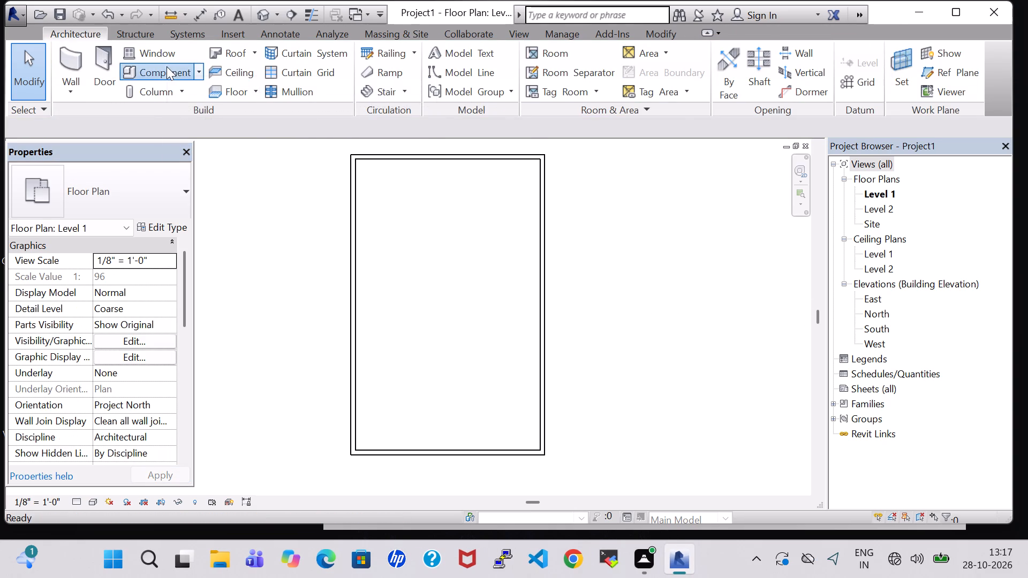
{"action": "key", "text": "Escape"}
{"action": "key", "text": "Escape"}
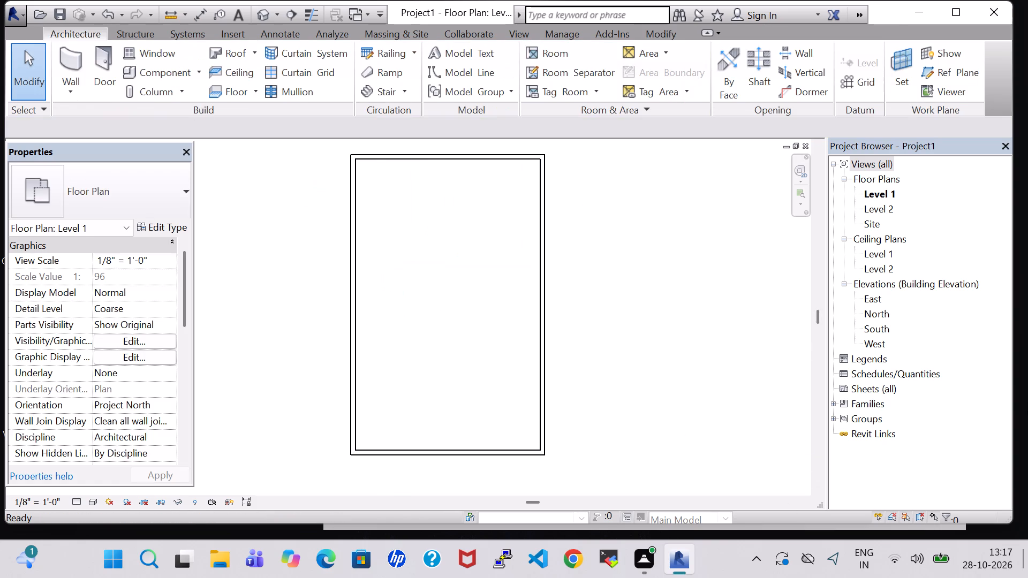
Draw a 10' 0" high vertical wall about 6'-11" long, running up from the south wall 6'-0" from the east wall.
{"action": "left_click", "coordinate": [69, 44]}
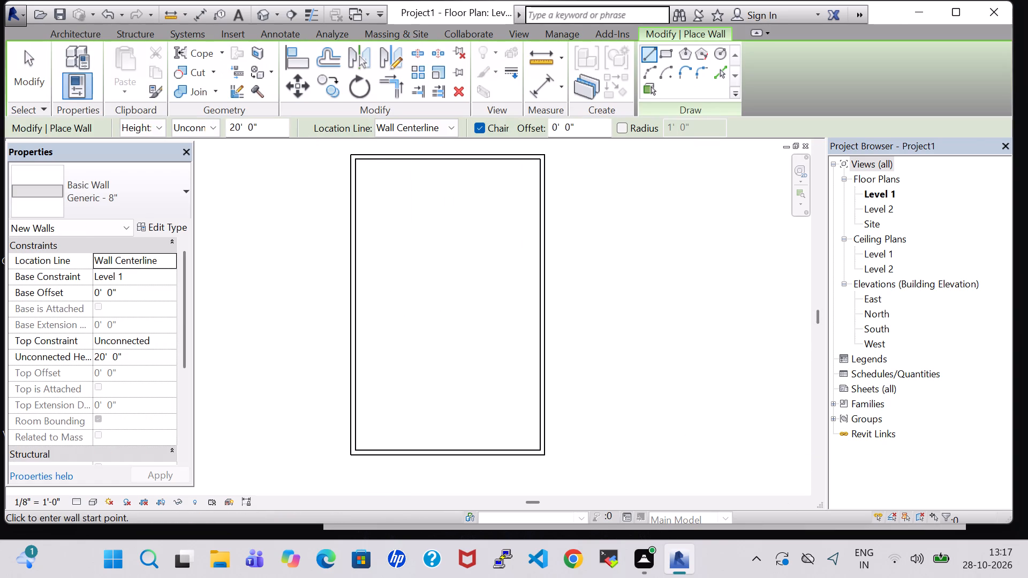
{"action": "left_click", "coordinate": [237, 126]}
{"action": "key", "text": "BackSpace"}
{"action": "key", "text": "1"}
{"action": "key", "text": "Return"}
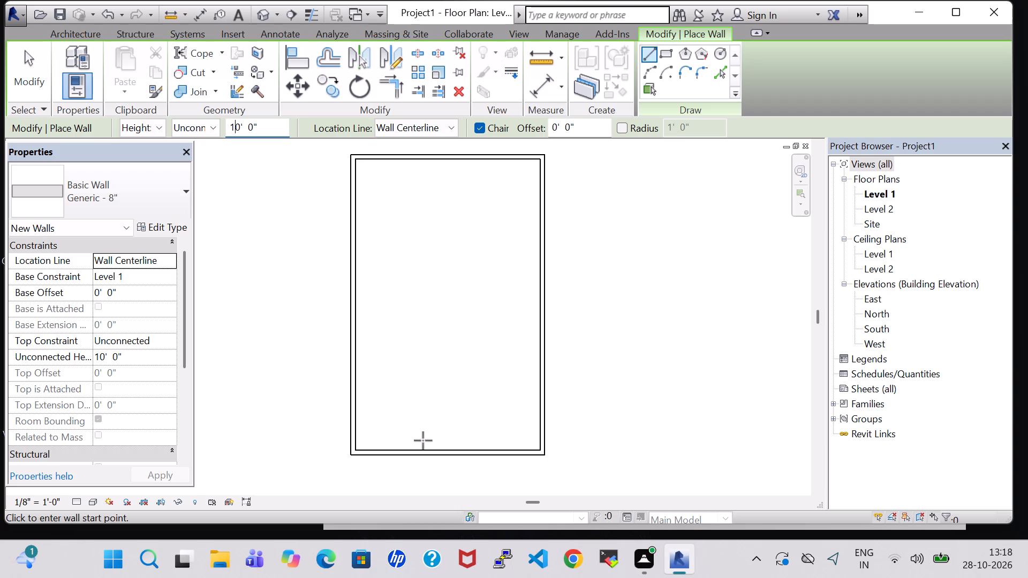
{"action": "scroll", "coordinate": [496, 458], "scroll_direction": "up", "scroll_amount": 3}
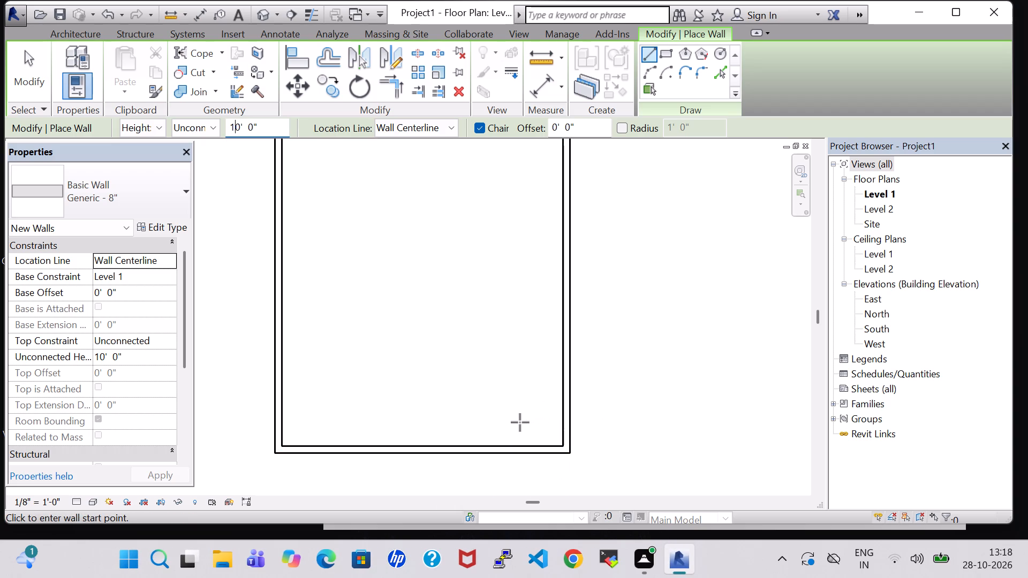
{"action": "left_click", "coordinate": [504, 446]}
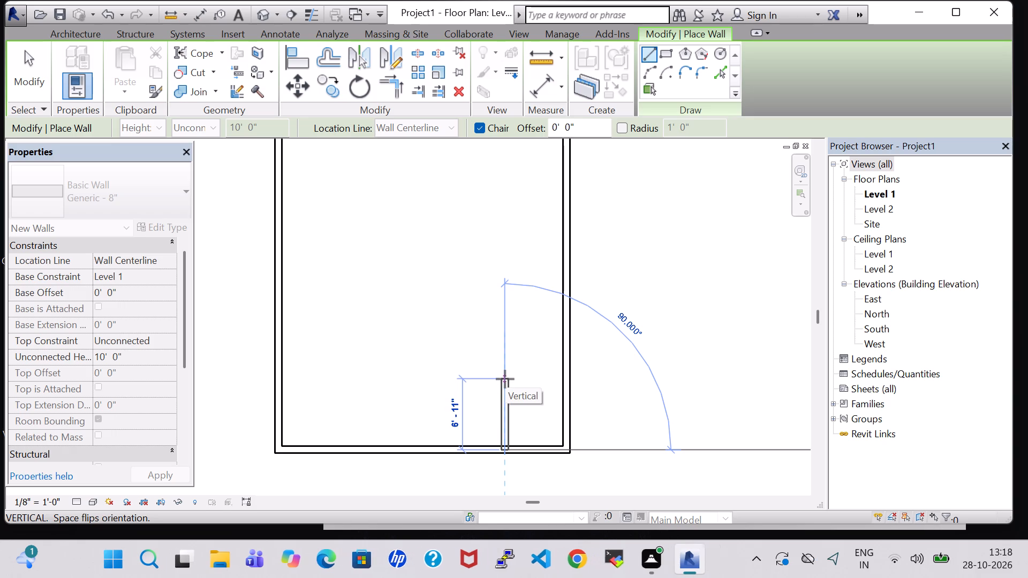
{"action": "left_click", "coordinate": [505, 379]}
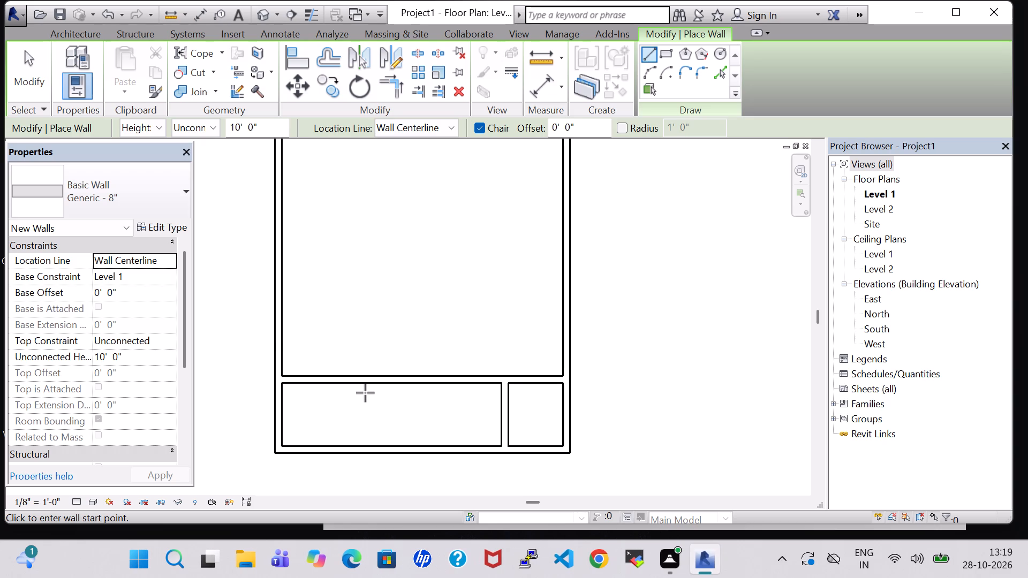
Add a second vertical partition from the south wall, about 9'-4" from the west wall, up to the horizontal cross wall.
{"action": "left_click", "coordinate": [374, 453]}
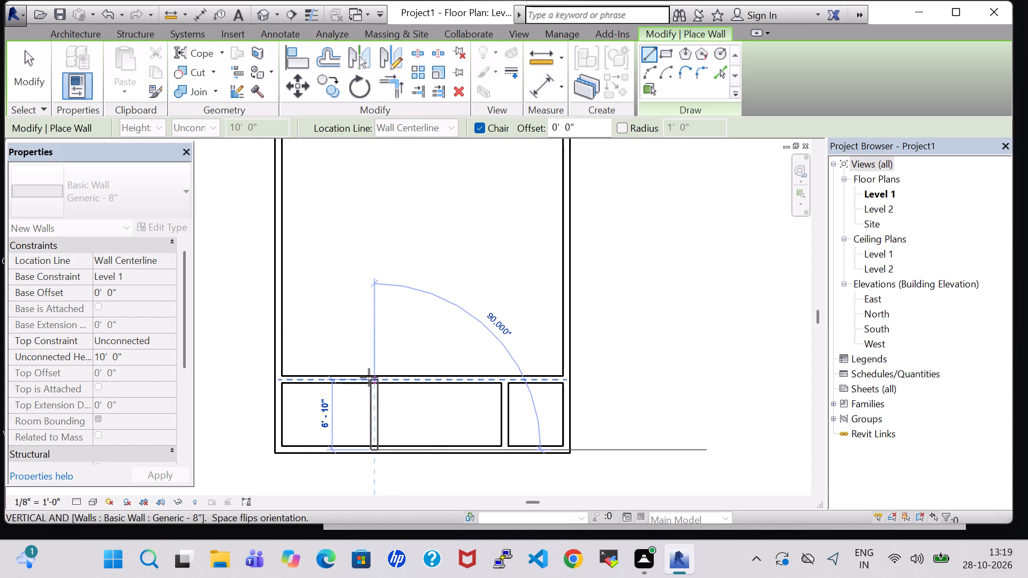
{"action": "left_click", "coordinate": [372, 377]}
{"action": "key", "text": "Escape"}
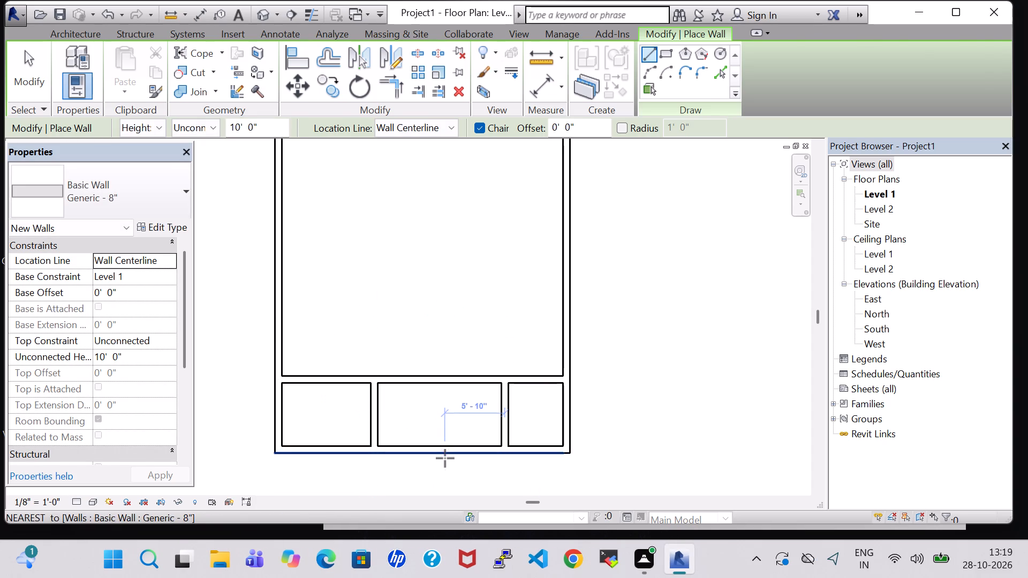
{"action": "key", "text": "Escape"}
Split the south wall at the facing inner faces of the two vertical partitions, isolating the segment between them.
{"action": "left_click", "coordinate": [651, 33]}
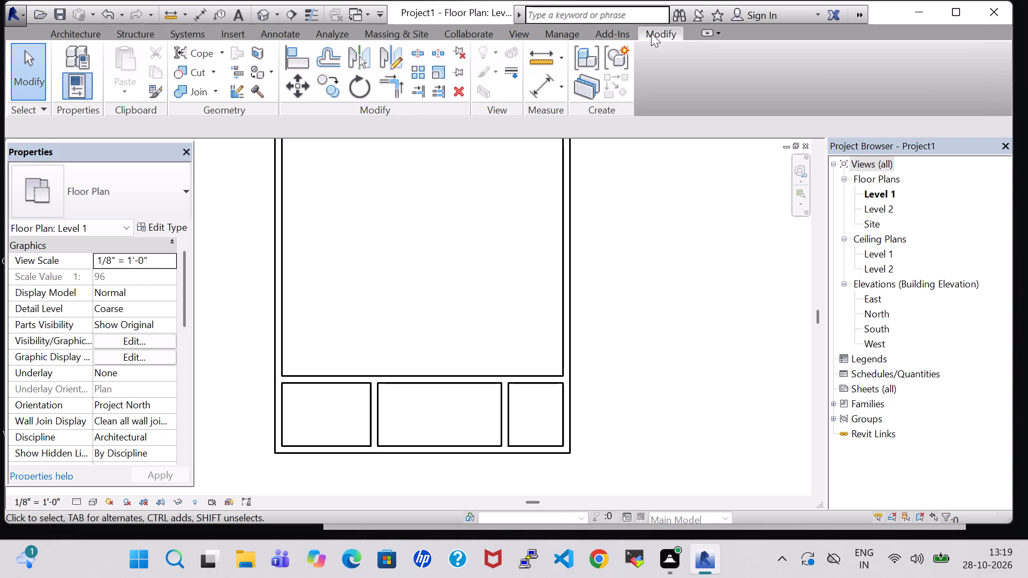
{"action": "left_click", "coordinate": [420, 51]}
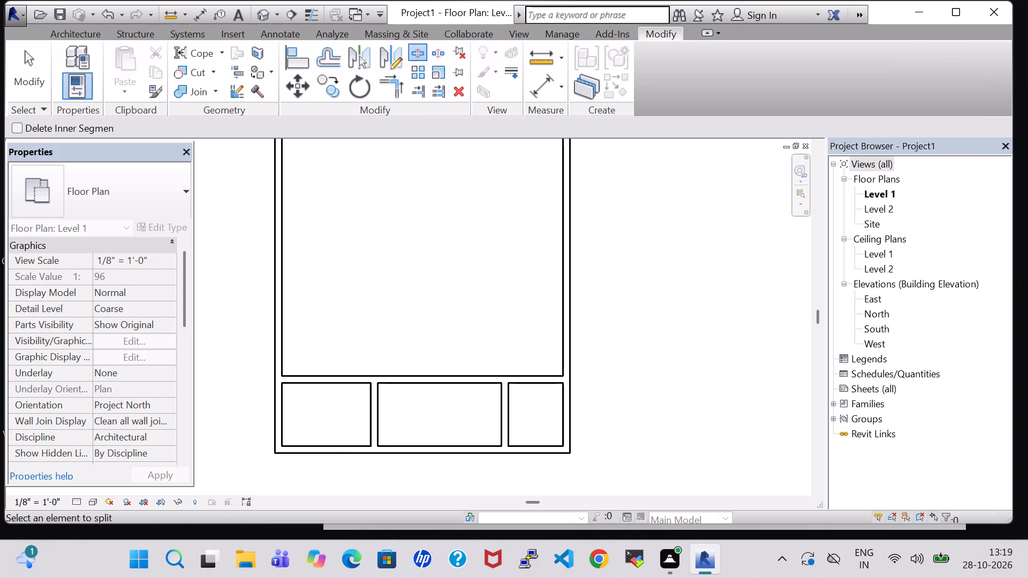
{"action": "scroll", "coordinate": [427, 437], "scroll_direction": "up", "scroll_amount": 2}
{"action": "middle_click", "coordinate": [427, 437]}
{"action": "scroll", "coordinate": [428, 413], "scroll_direction": "up", "scroll_amount": 1}
{"action": "middle_click_drag", "start_coordinate": [428, 413], "coordinate": [475, 324]}
{"action": "scroll", "coordinate": [460, 346], "scroll_direction": "up", "scroll_amount": 4}
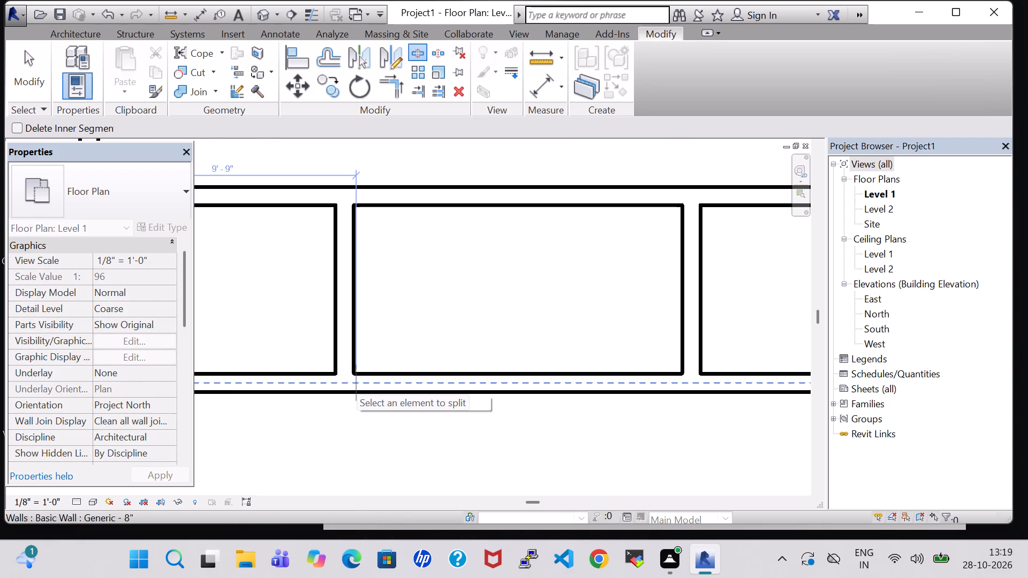
{"action": "left_click", "coordinate": [354, 385]}
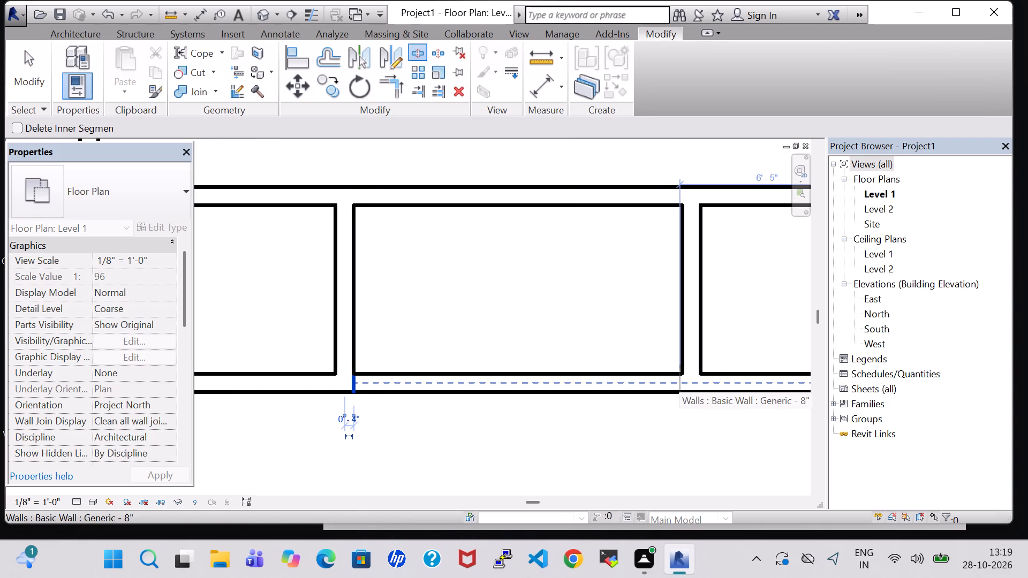
{"action": "left_click", "coordinate": [682, 387]}
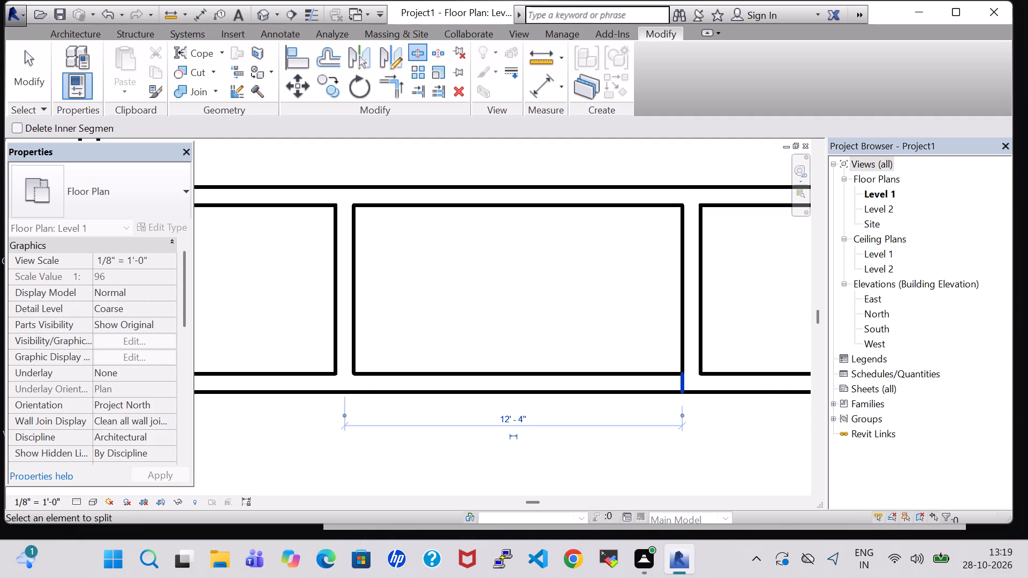
{"action": "key", "text": "Escape"}
{"action": "key", "text": "Escape"}
Delete the middle segment of the south wall between the two partitions.
{"action": "left_click", "coordinate": [541, 400]}
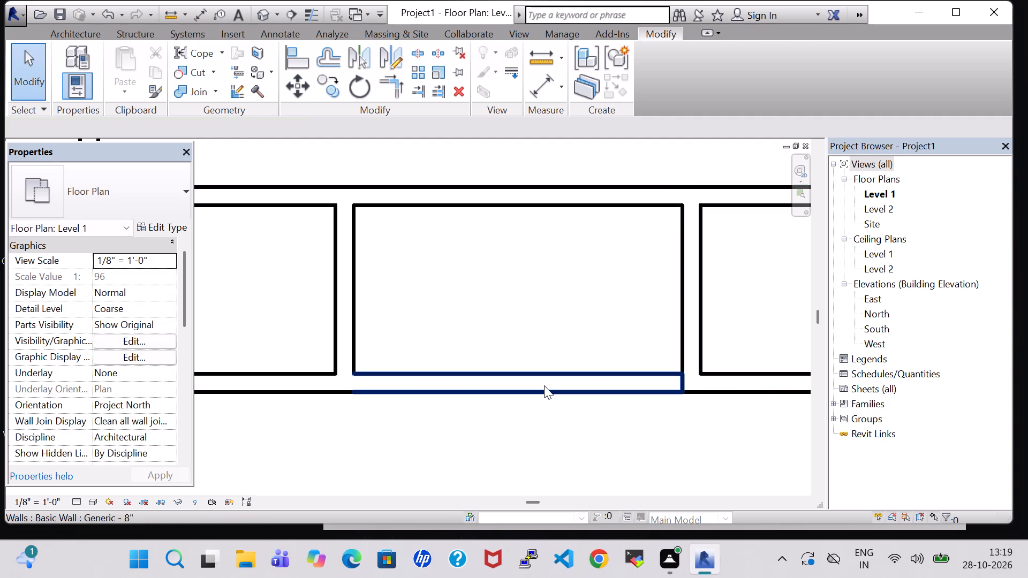
{"action": "left_click", "coordinate": [544, 385]}
{"action": "key", "text": "Delete"}
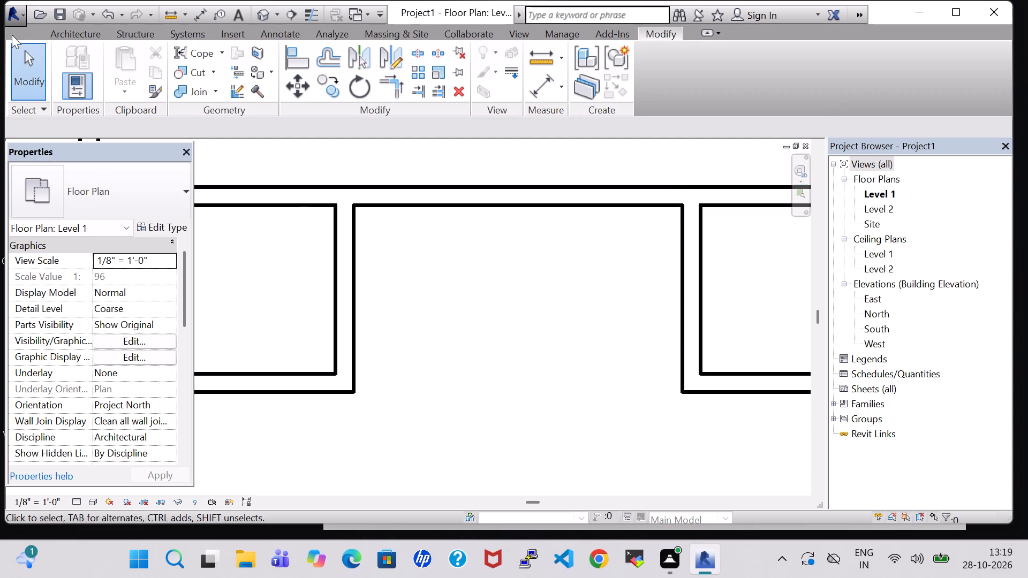
Draw a room separation line across the south opening, joining the outer corners of the two remaining wall segments.
{"action": "left_click", "coordinate": [67, 26]}
{"action": "left_click", "coordinate": [70, 31]}
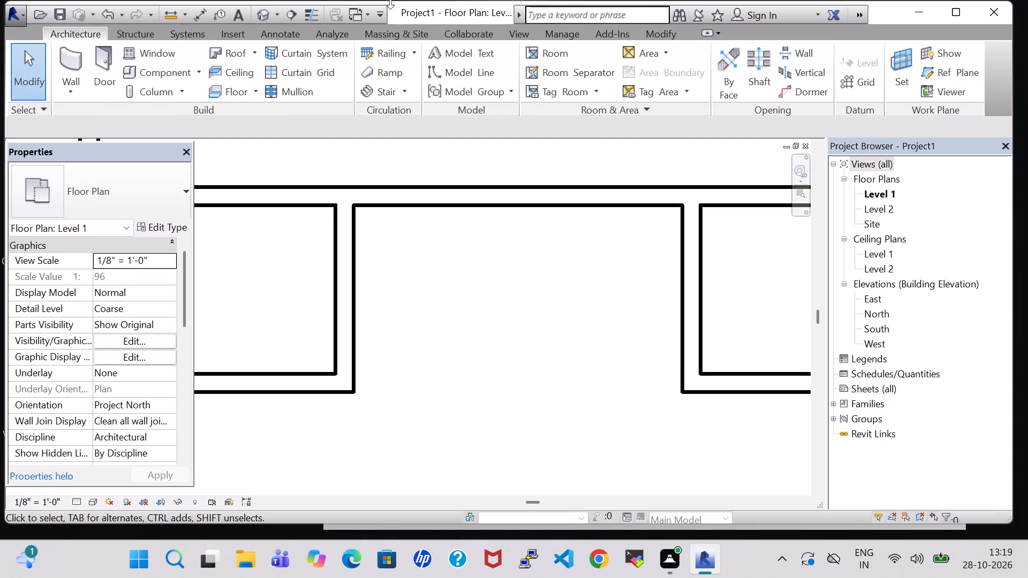
{"action": "left_click", "coordinate": [537, 69]}
{"action": "scroll", "coordinate": [752, 404], "scroll_direction": "up", "scroll_amount": 4}
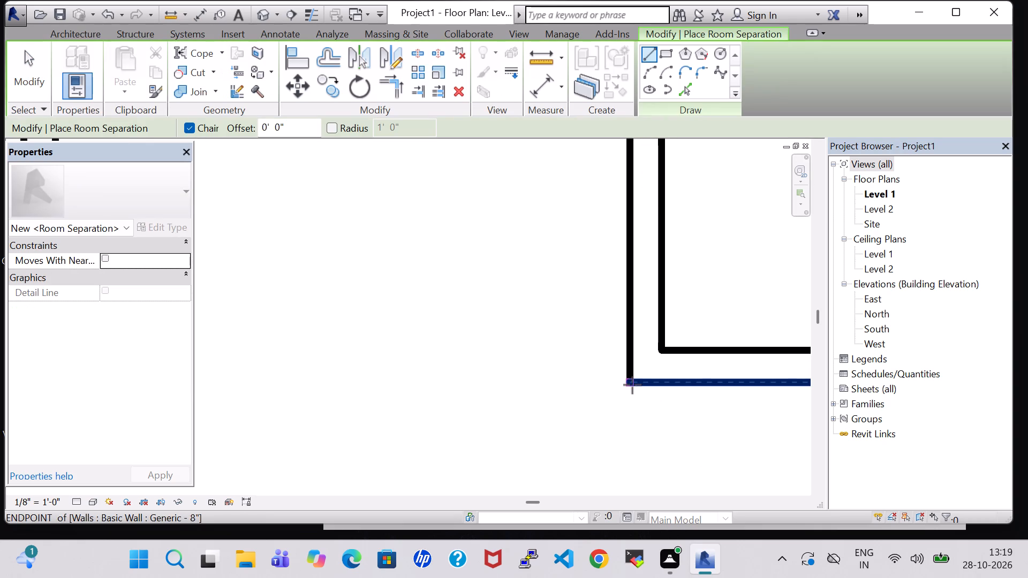
{"action": "left_click", "coordinate": [630, 385]}
{"action": "middle_click_drag", "start_coordinate": [335, 395], "coordinate": [516, 392]}
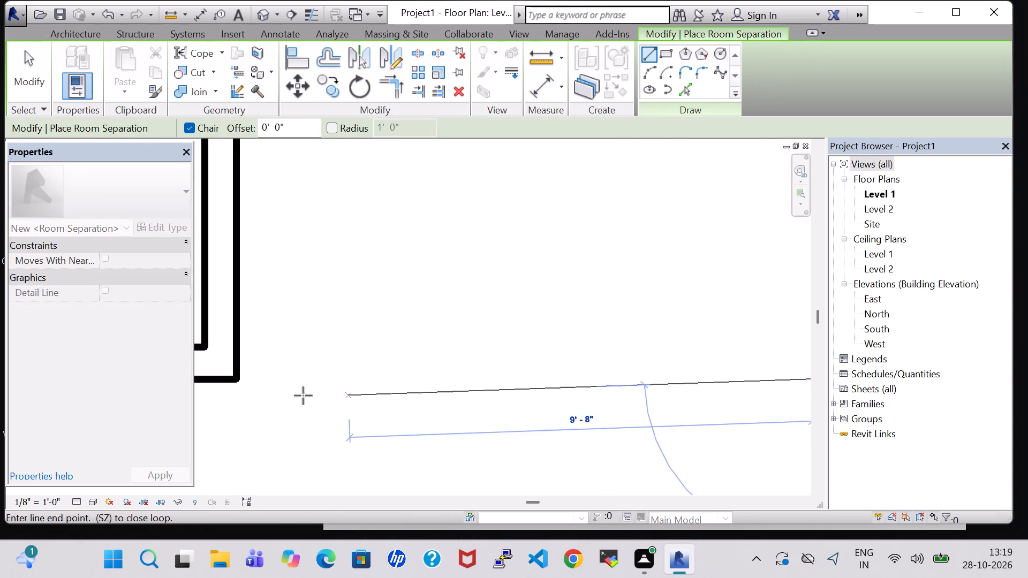
{"action": "left_click", "coordinate": [235, 378]}
{"action": "scroll", "coordinate": [328, 385], "scroll_direction": "down", "scroll_amount": 5}
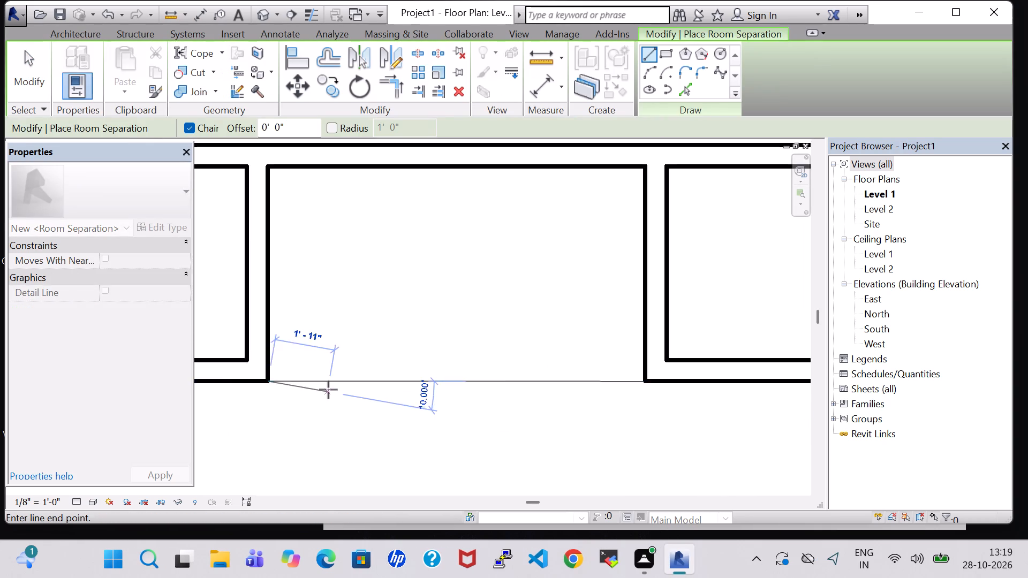
{"action": "scroll", "coordinate": [328, 390], "scroll_direction": "down", "scroll_amount": 2}
{"action": "key", "text": "Escape"}
{"action": "key", "text": "Escape"}
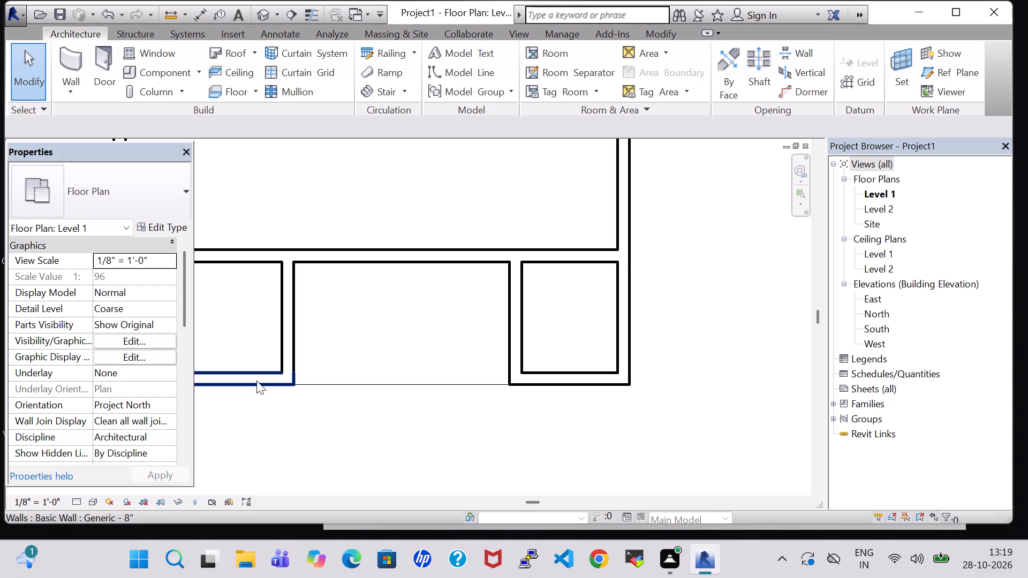
Delete the western vertical partition beside the south opening.
{"action": "left_click", "coordinate": [282, 303]}
{"action": "key", "text": "Delete"}
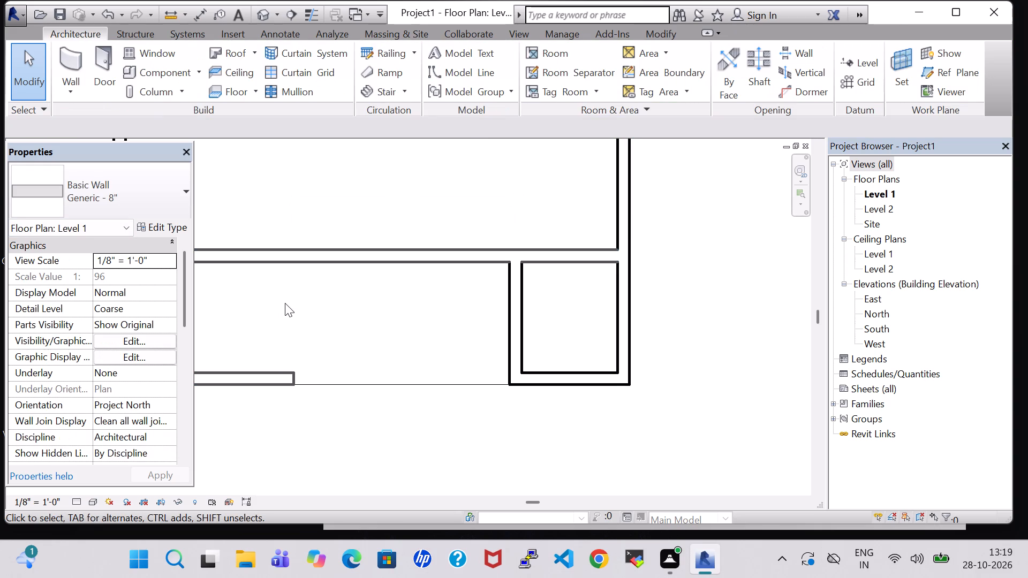
Delete the remaining vertical partition on the east side of the south opening.
{"action": "left_click", "coordinate": [519, 313]}
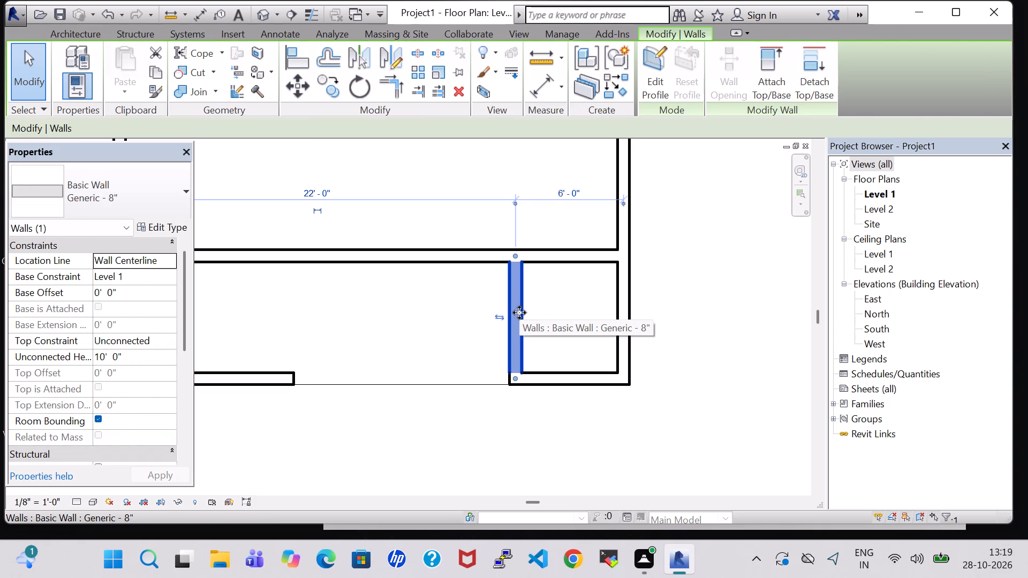
{"action": "key", "text": "Delete"}
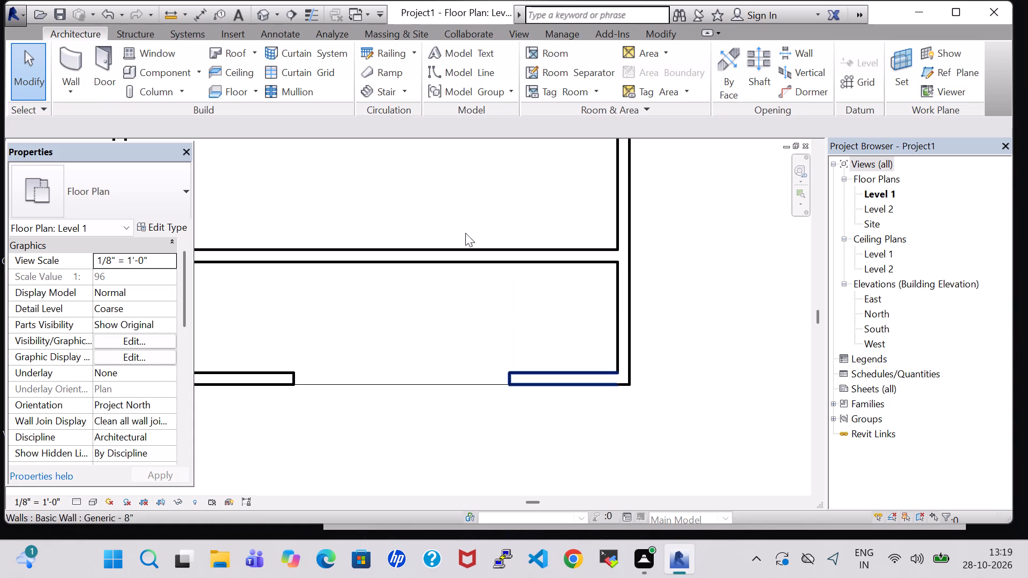
Draw a 10' high vertical Generic - 8" wall from the free end of the southeast wall segment north to the horizontal partition.
{"action": "left_click", "coordinate": [81, 53]}
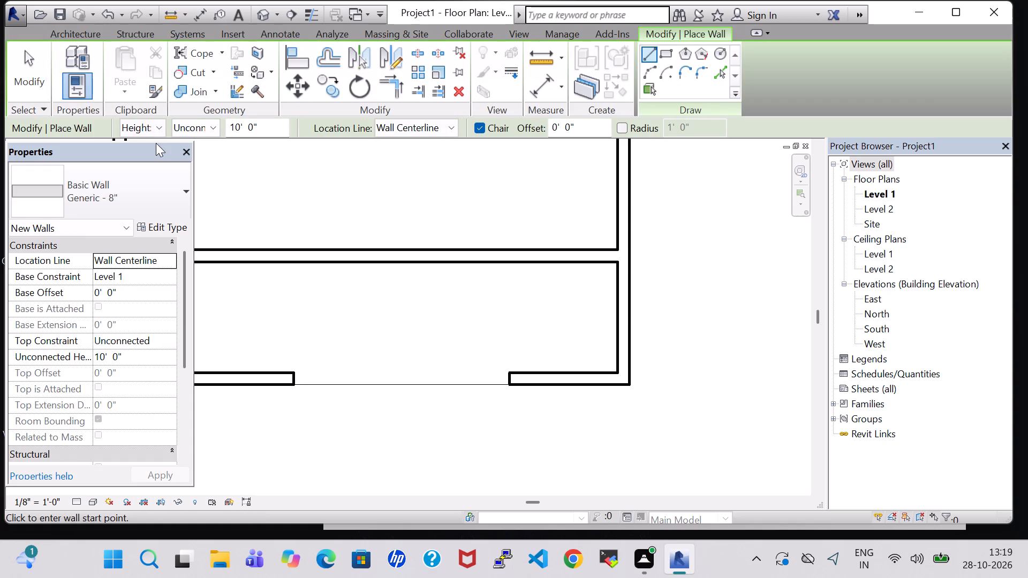
{"action": "scroll", "coordinate": [555, 381], "scroll_direction": "up", "scroll_amount": 3}
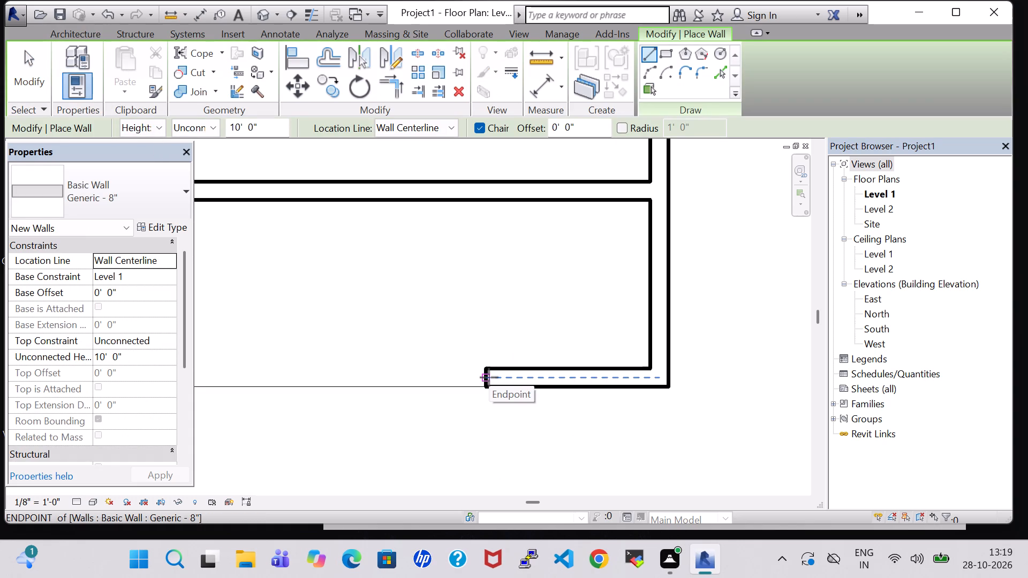
{"action": "scroll", "coordinate": [490, 377], "scroll_direction": "up", "scroll_amount": 4}
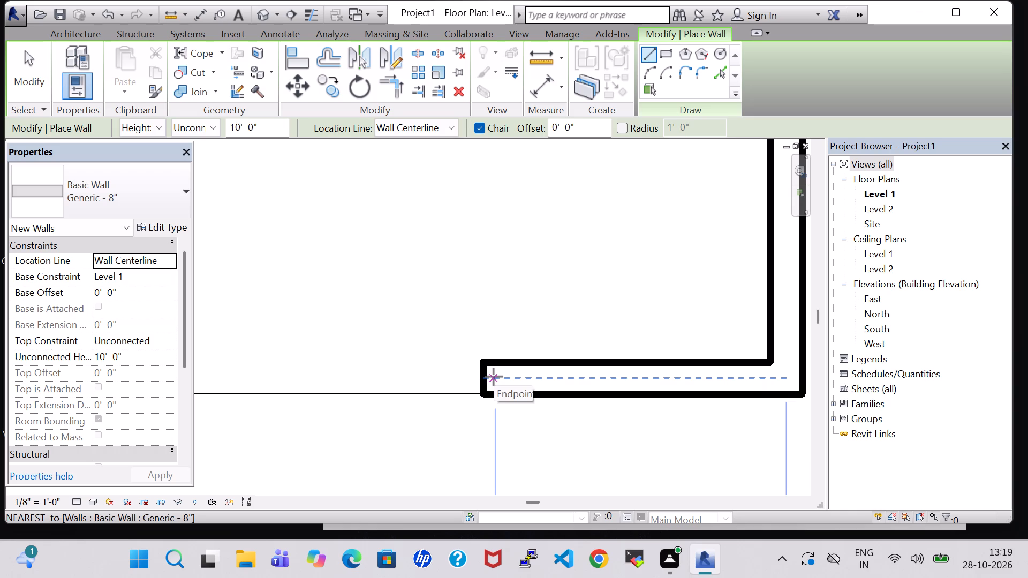
{"action": "left_click", "coordinate": [494, 377]}
{"action": "scroll", "coordinate": [467, 227], "scroll_direction": "down", "scroll_amount": 1}
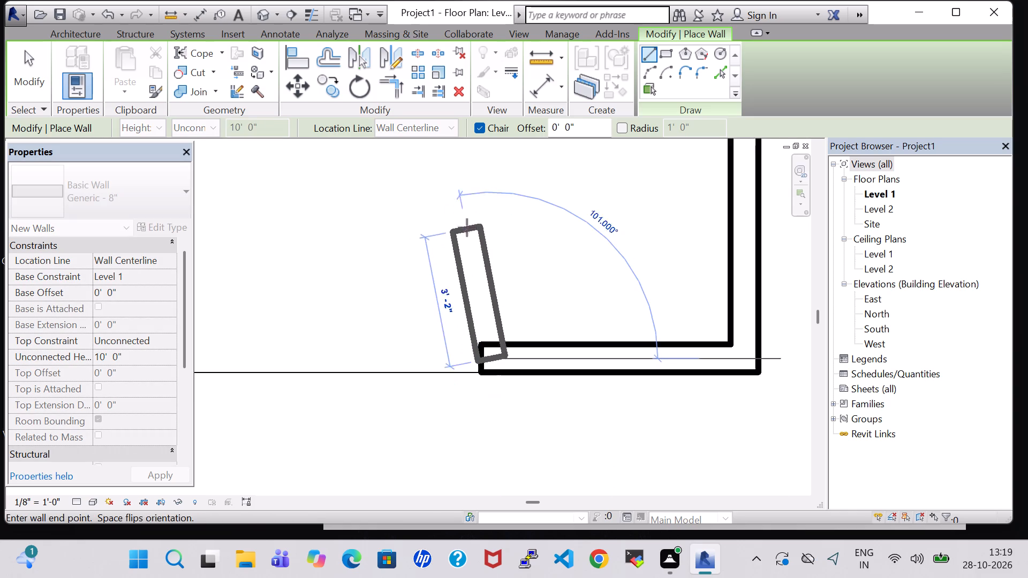
{"action": "scroll", "coordinate": [467, 227], "scroll_direction": "down", "scroll_amount": 3}
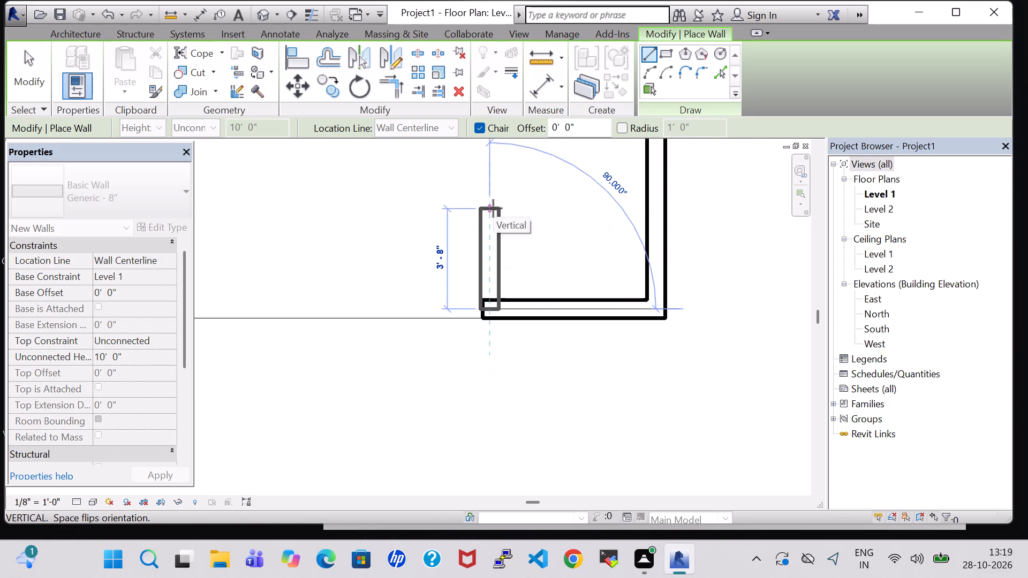
{"action": "scroll", "coordinate": [493, 208], "scroll_direction": "down", "scroll_amount": 1}
{"action": "middle_click_drag", "start_coordinate": [493, 208], "coordinate": [495, 234]}
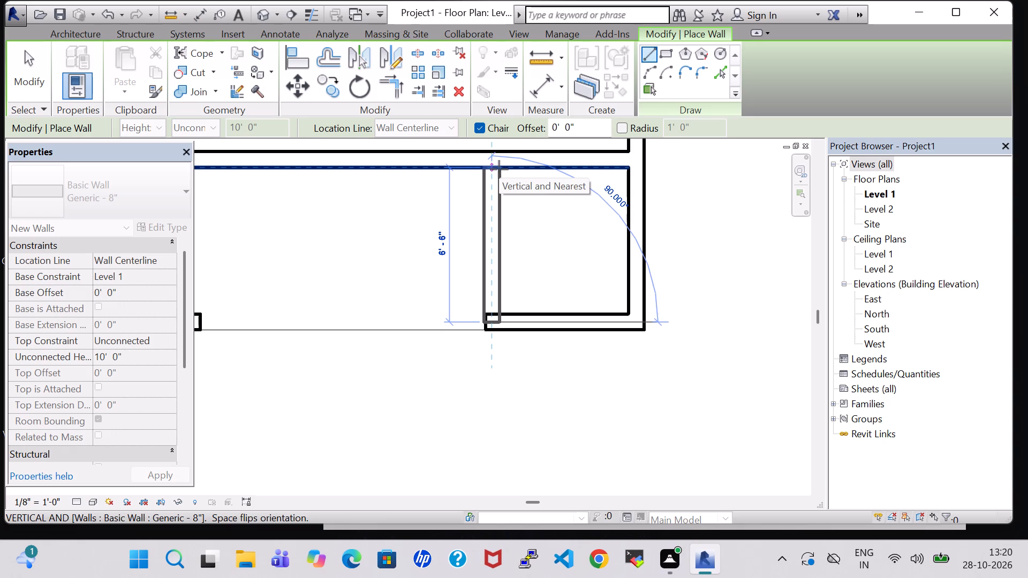
{"action": "scroll", "coordinate": [527, 280], "scroll_direction": "down", "scroll_amount": 3}
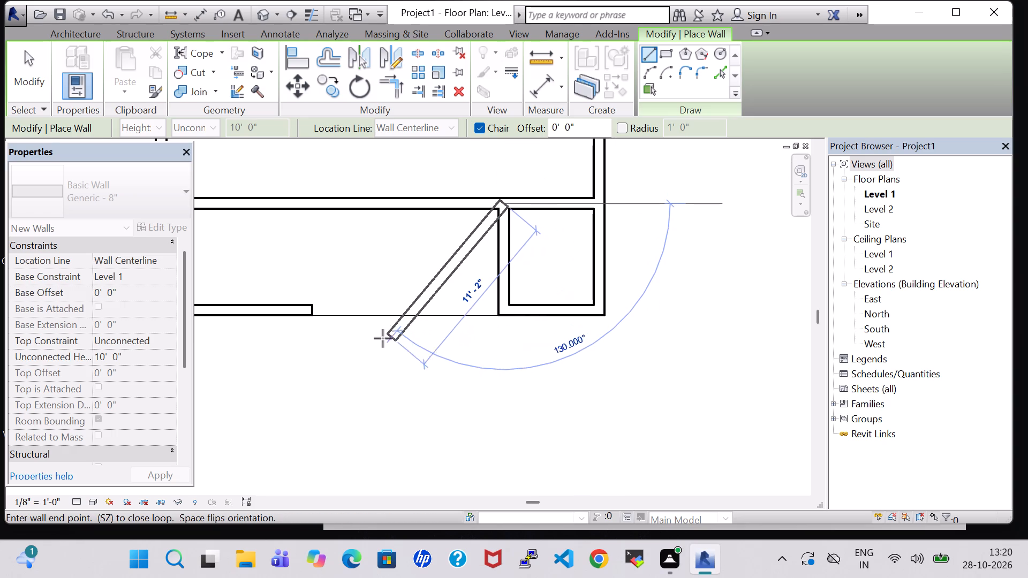
{"action": "key", "text": "Escape"}
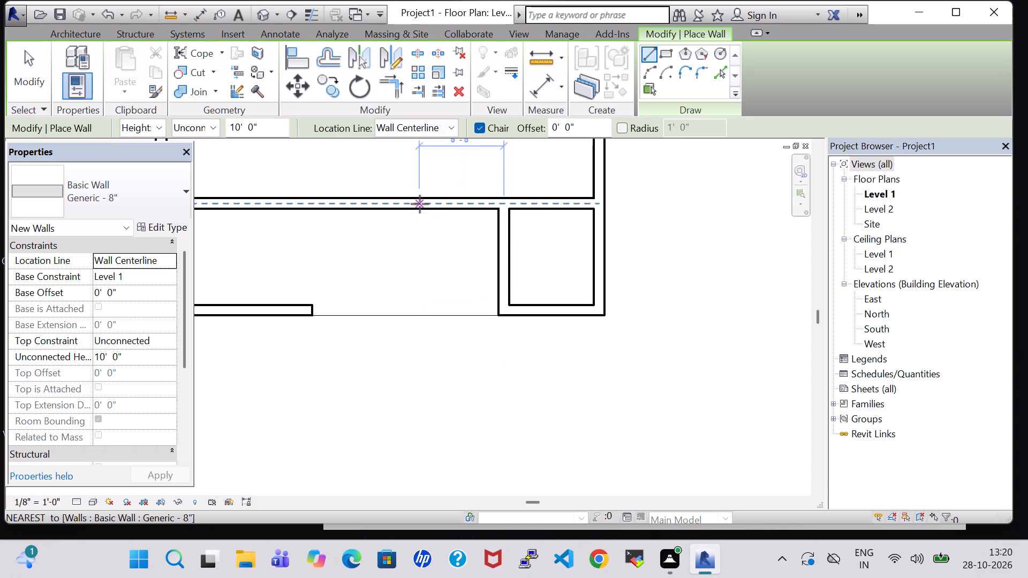
Draw a vertical partition wall from the north wall's midpoint straight south to the horizontal partition.
{"action": "middle_click_drag", "start_coordinate": [420, 204], "coordinate": [425, 290]}
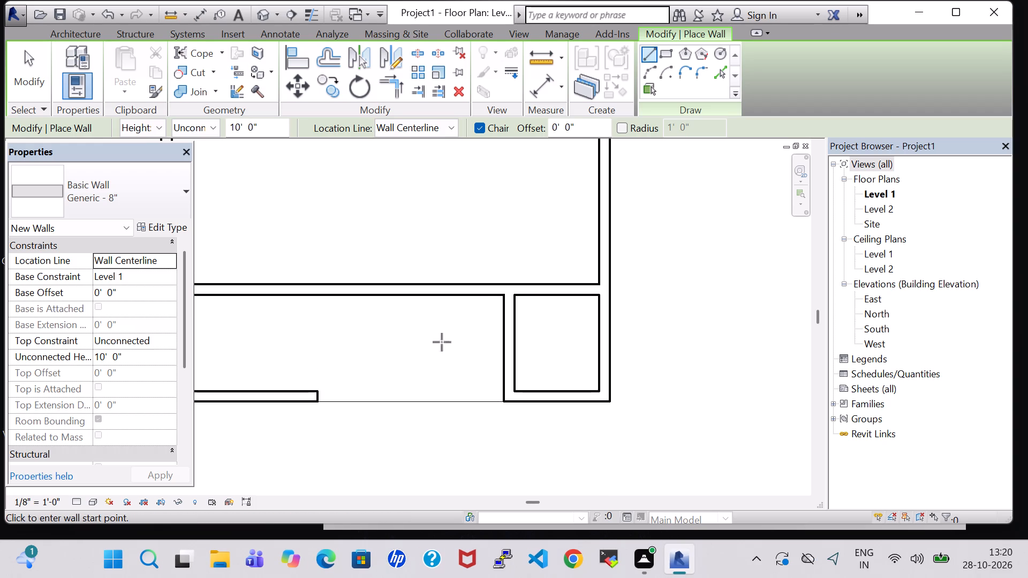
{"action": "middle_click_drag", "start_coordinate": [426, 346], "coordinate": [447, 417]}
{"action": "scroll", "coordinate": [413, 289], "scroll_direction": "down", "scroll_amount": 3}
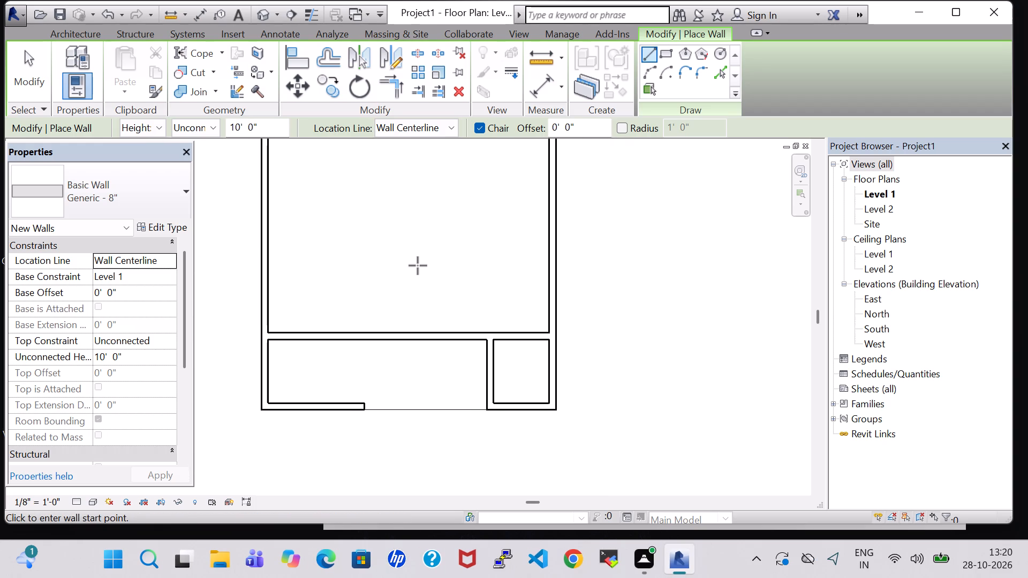
{"action": "middle_click_drag", "start_coordinate": [418, 265], "coordinate": [449, 478]}
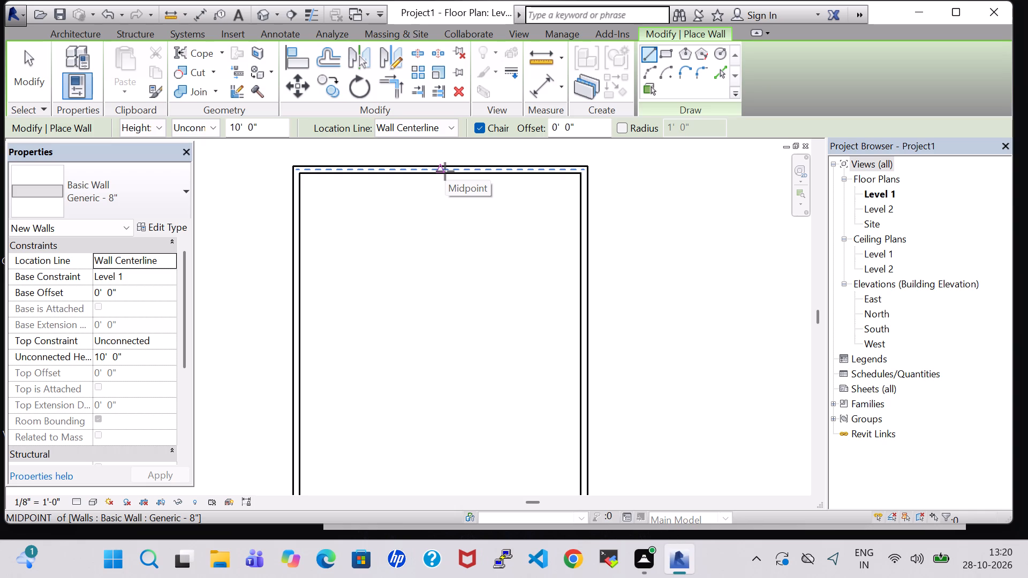
{"action": "left_click", "coordinate": [445, 171]}
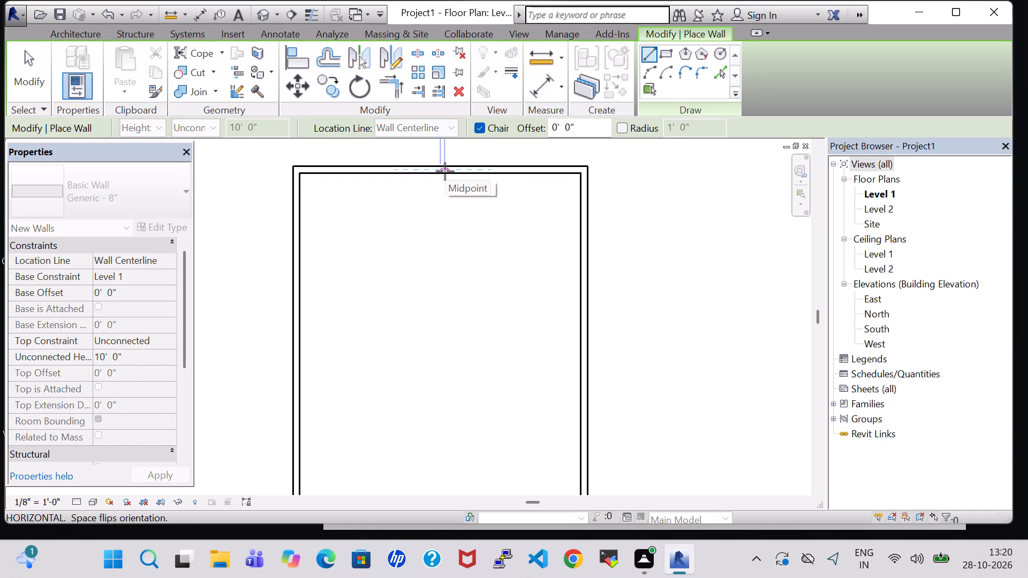
{"action": "middle_click_drag", "start_coordinate": [439, 415], "coordinate": [436, 261]}
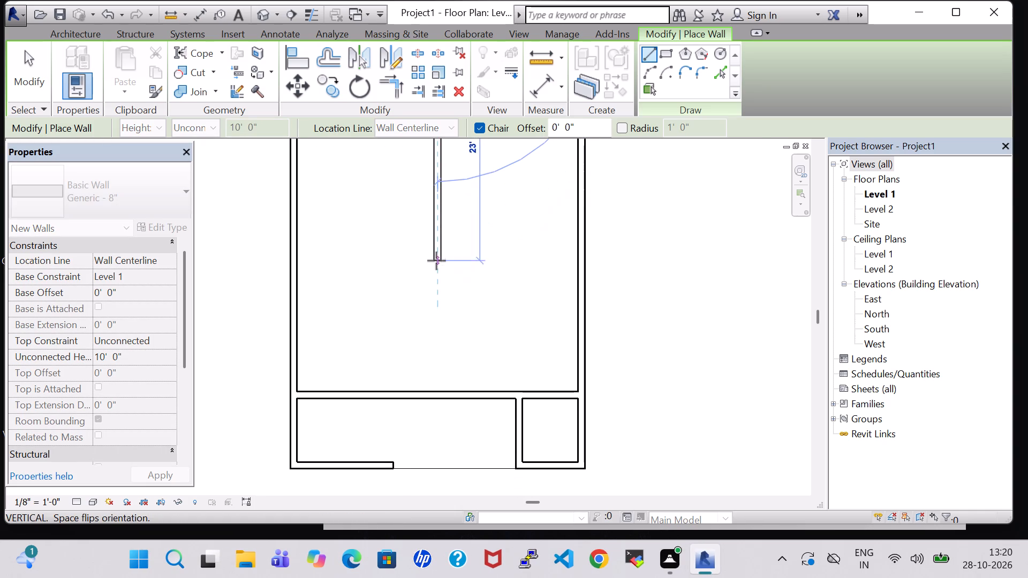
{"action": "left_click", "coordinate": [429, 404]}
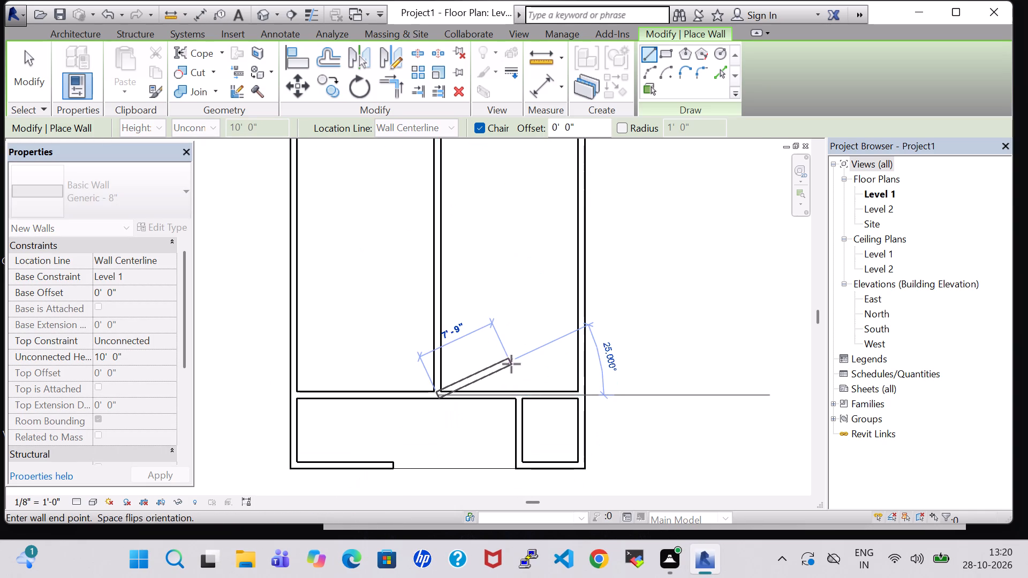
{"action": "key", "text": "Escape"}
Draw a 28' horizontal partition between the west and east exterior walls, about 12'-6" south of the north wall.
{"action": "middle_click_drag", "start_coordinate": [481, 209], "coordinate": [481, 239]}
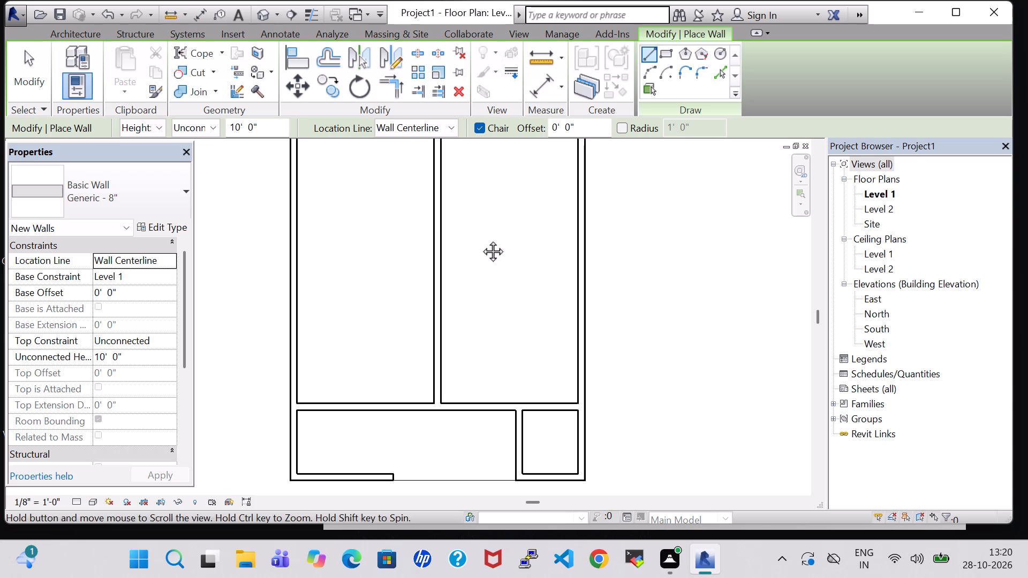
{"action": "middle_click_drag", "start_coordinate": [481, 239], "coordinate": [475, 359]}
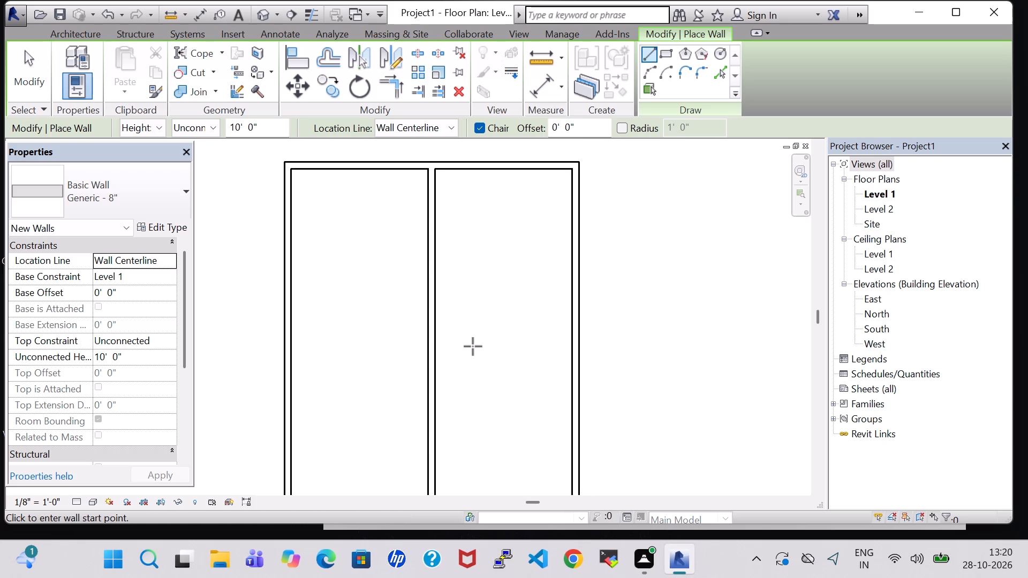
{"action": "left_click", "coordinate": [293, 294]}
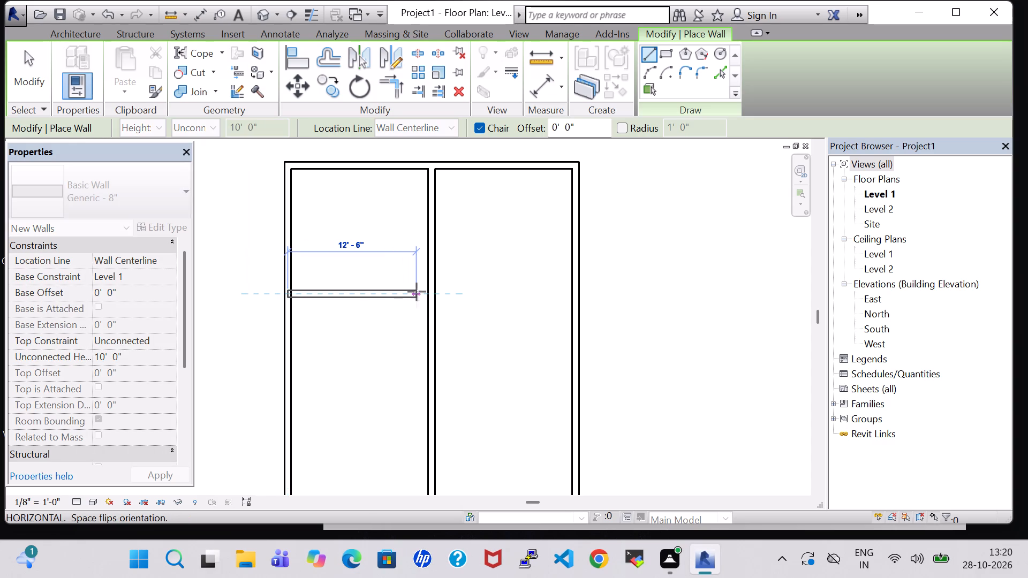
{"action": "left_click", "coordinate": [580, 293]}
{"action": "scroll", "coordinate": [520, 379], "scroll_direction": "down", "scroll_amount": 1}
{"action": "middle_click_drag", "start_coordinate": [520, 379], "coordinate": [518, 304]}
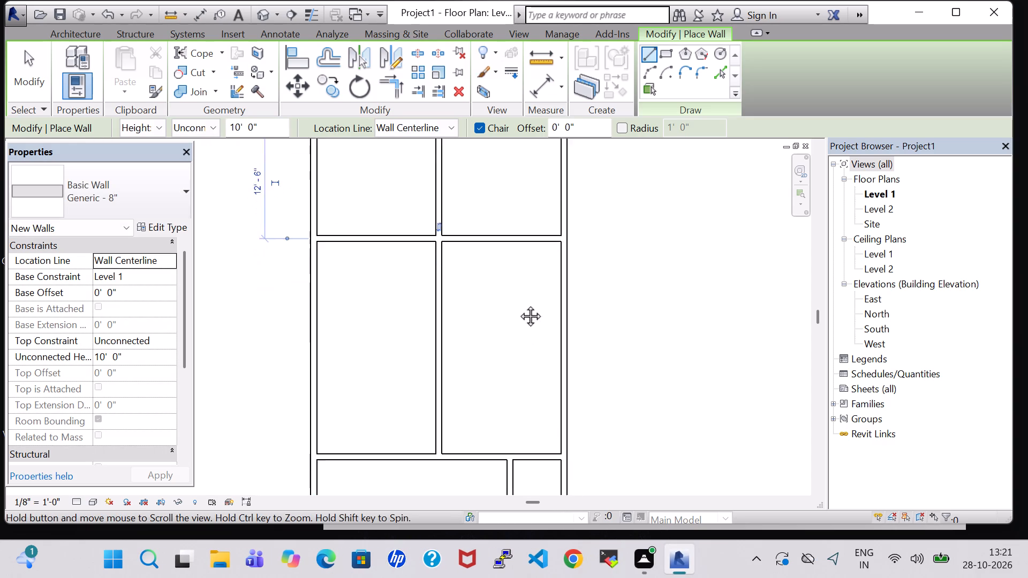
{"action": "middle_click_drag", "start_coordinate": [518, 304], "coordinate": [520, 298]}
{"action": "scroll", "coordinate": [508, 336], "scroll_direction": "down", "scroll_amount": 2}
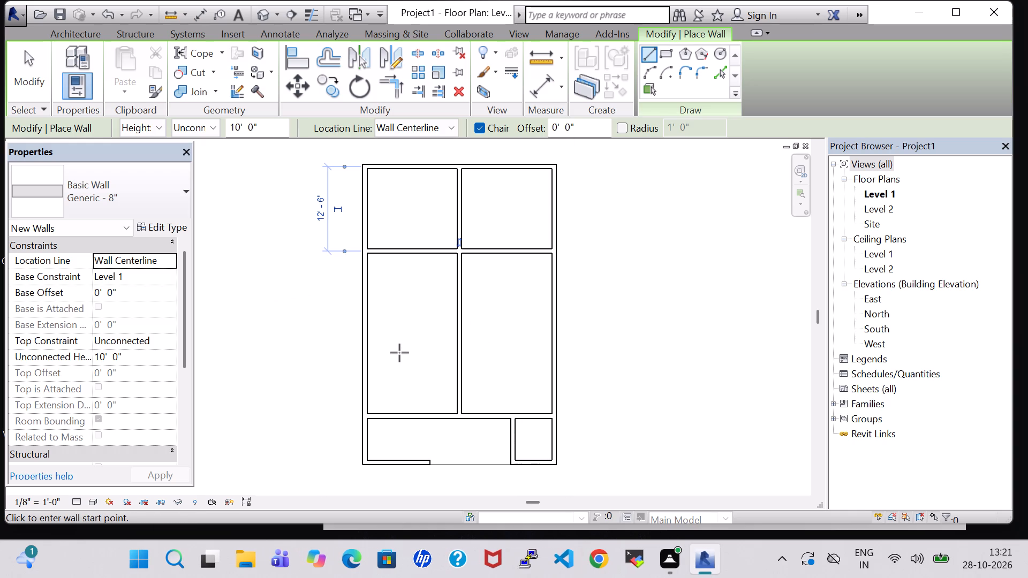
{"action": "key", "text": "Escape"}
{"action": "key", "text": "Escape"}
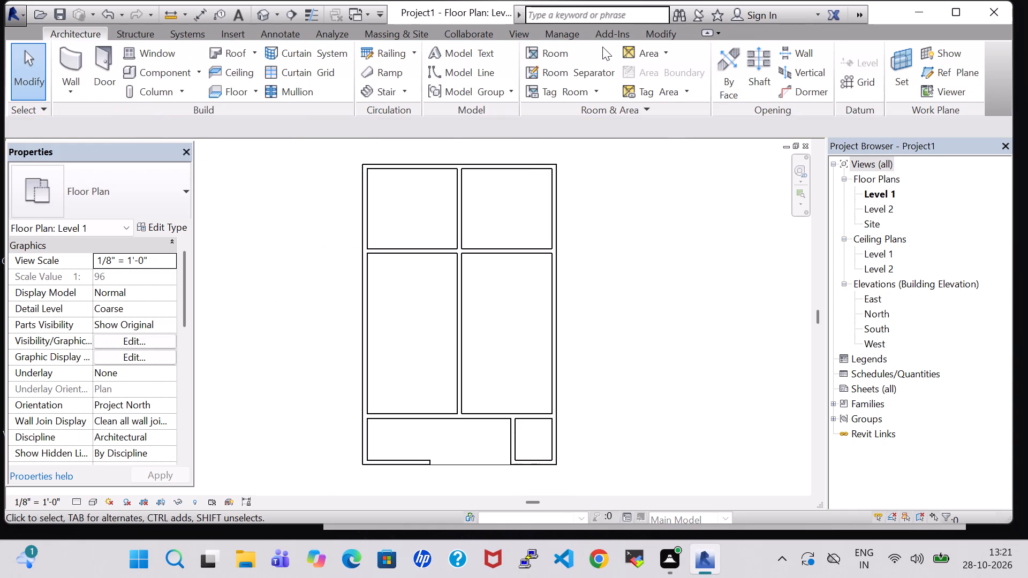
Split the central vertical partition just below its crossing with the northern horizontal partition.
{"action": "left_click", "coordinate": [662, 28]}
{"action": "scroll", "coordinate": [444, 336], "scroll_direction": "up", "scroll_amount": 4}
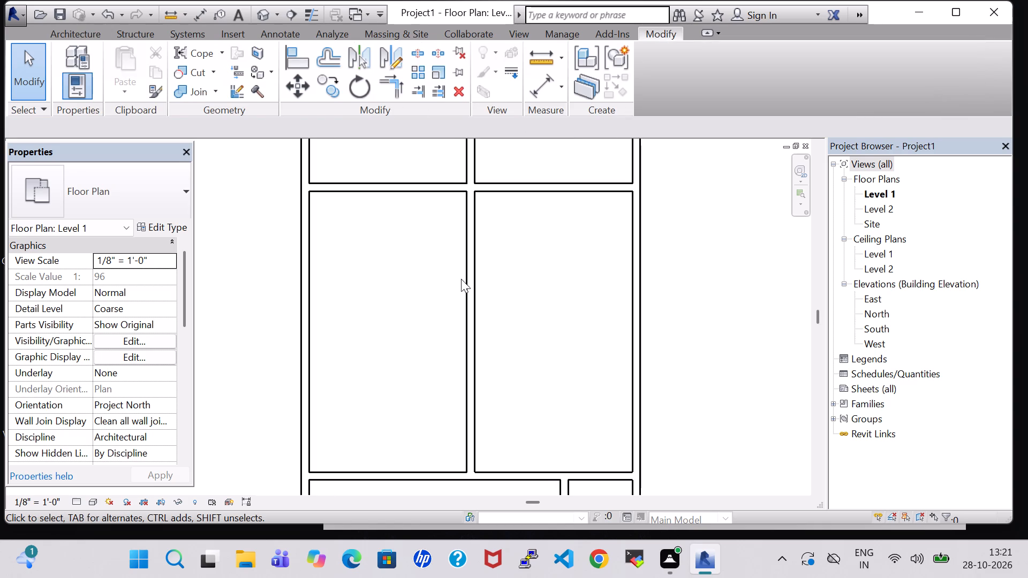
{"action": "left_click", "coordinate": [410, 50]}
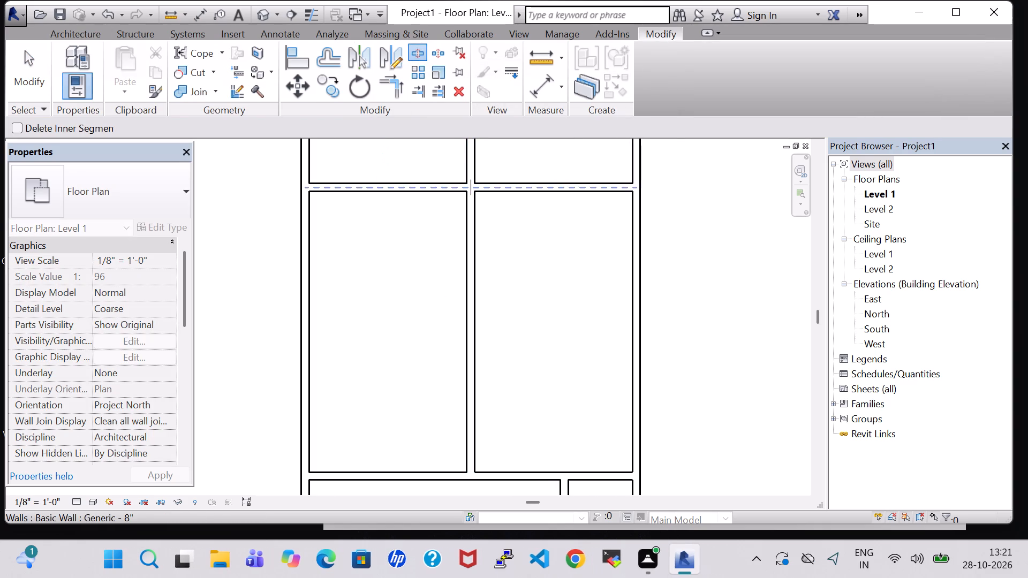
{"action": "scroll", "coordinate": [466, 194], "scroll_direction": "up", "scroll_amount": 4}
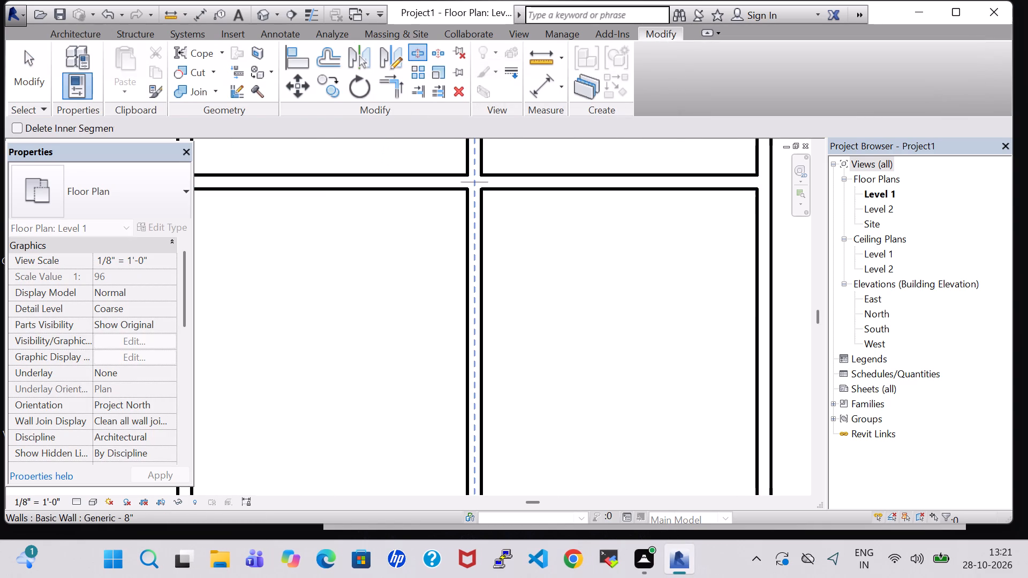
{"action": "scroll", "coordinate": [475, 200], "scroll_direction": "up", "scroll_amount": 5}
{"action": "left_click", "coordinate": [475, 181]}
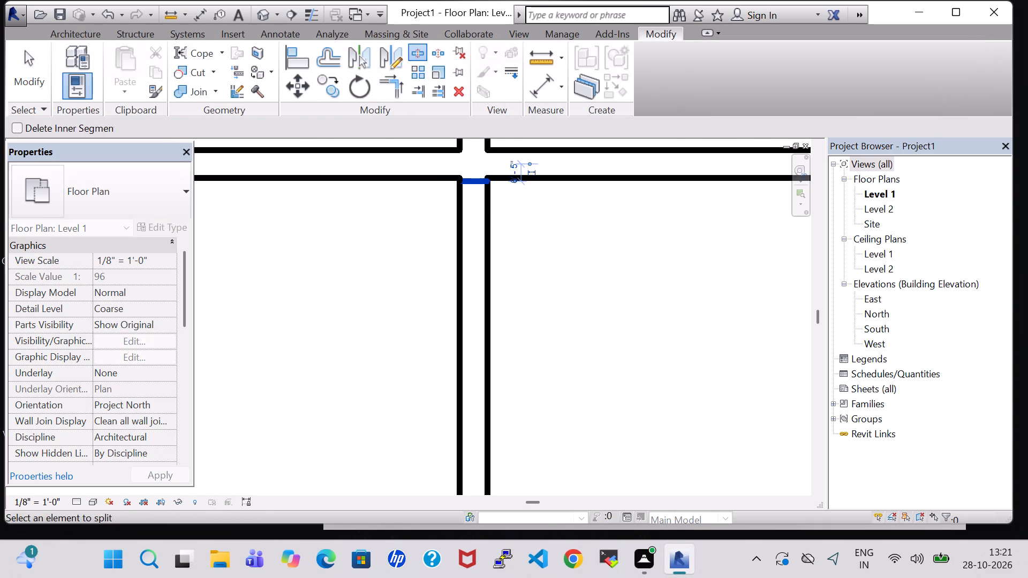
{"action": "scroll", "coordinate": [510, 388], "scroll_direction": "down", "scroll_amount": 3}
{"action": "middle_click_drag", "start_coordinate": [518, 432], "coordinate": [490, 265]}
{"action": "scroll", "coordinate": [490, 264], "scroll_direction": "down", "scroll_amount": 5}
{"action": "middle_click_drag", "start_coordinate": [513, 424], "coordinate": [511, 375]}
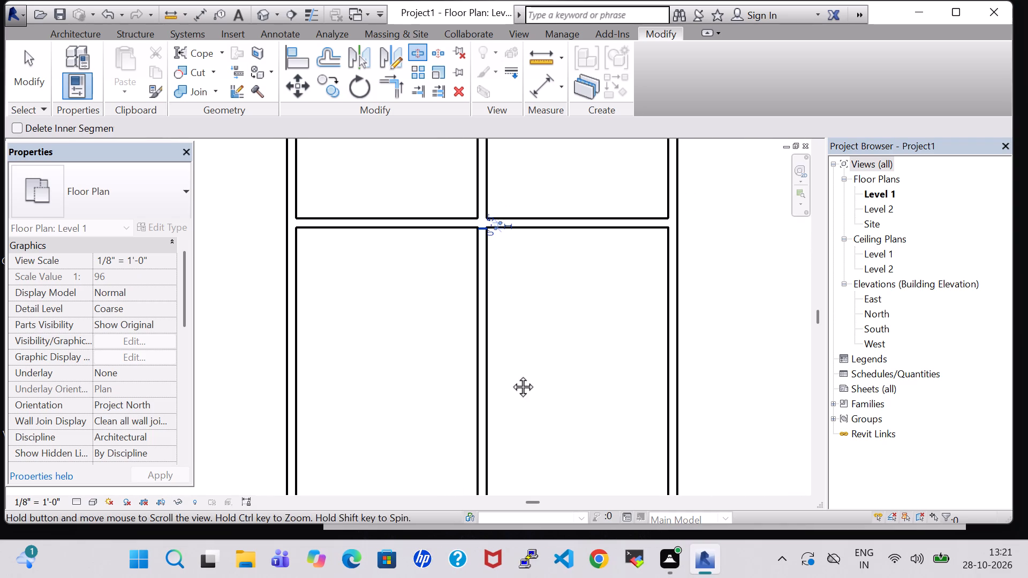
{"action": "middle_click_drag", "start_coordinate": [511, 375], "coordinate": [512, 274]}
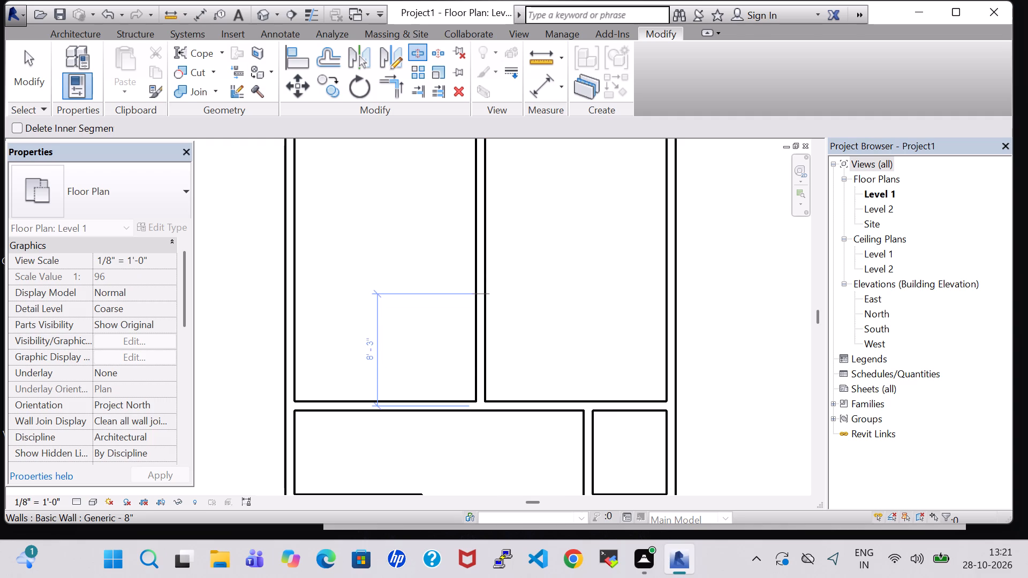
{"action": "scroll", "coordinate": [478, 295], "scroll_direction": "down", "scroll_amount": 1}
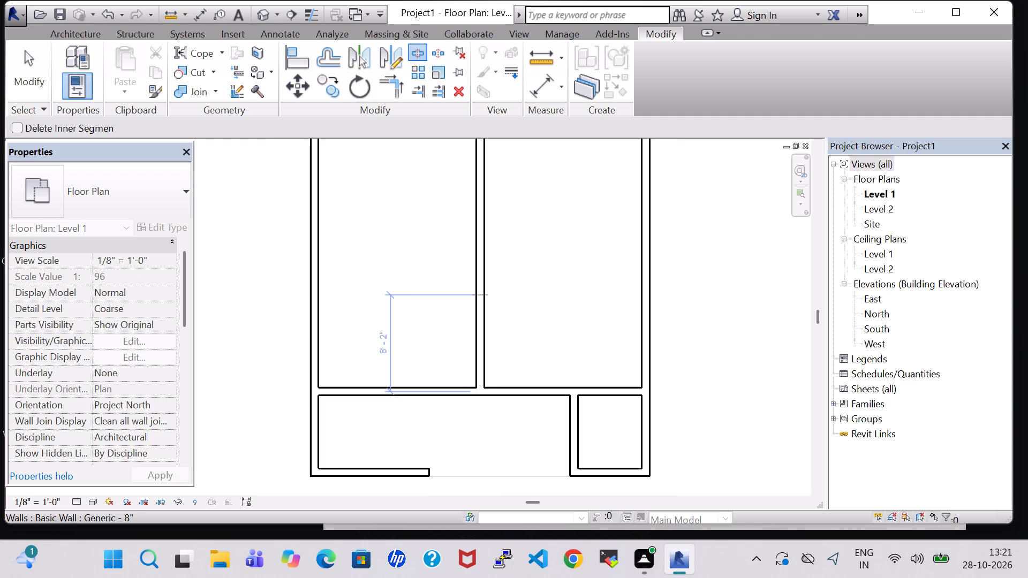
{"action": "key", "text": "Escape"}
{"action": "key", "text": "Escape"}
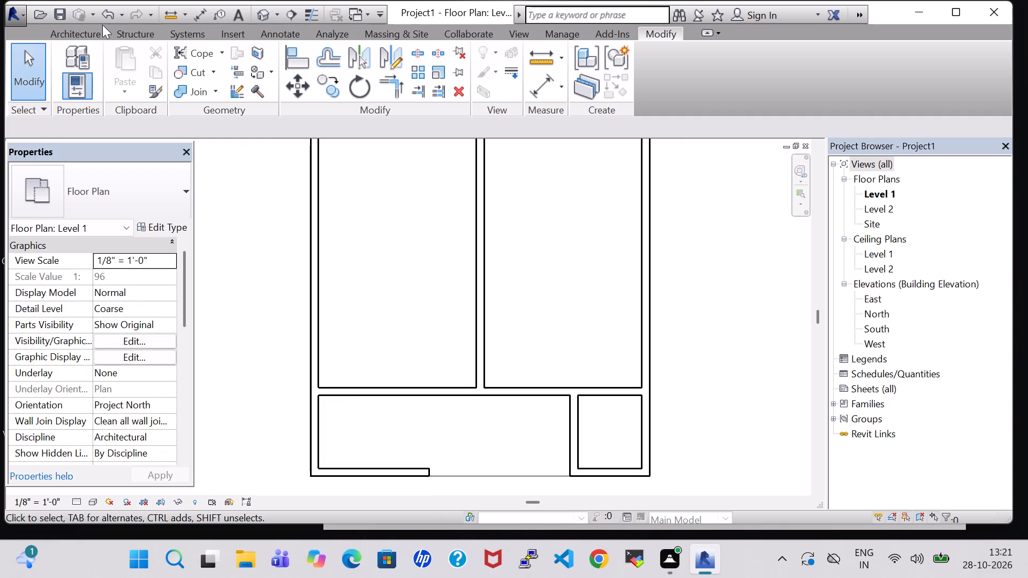
Draw an L-shaped partition from the west wall, about 8'-6" north of the southern partition: about 9'-1" east, turning south to meet that partition.
{"action": "left_click", "coordinate": [86, 34]}
{"action": "left_click", "coordinate": [78, 49]}
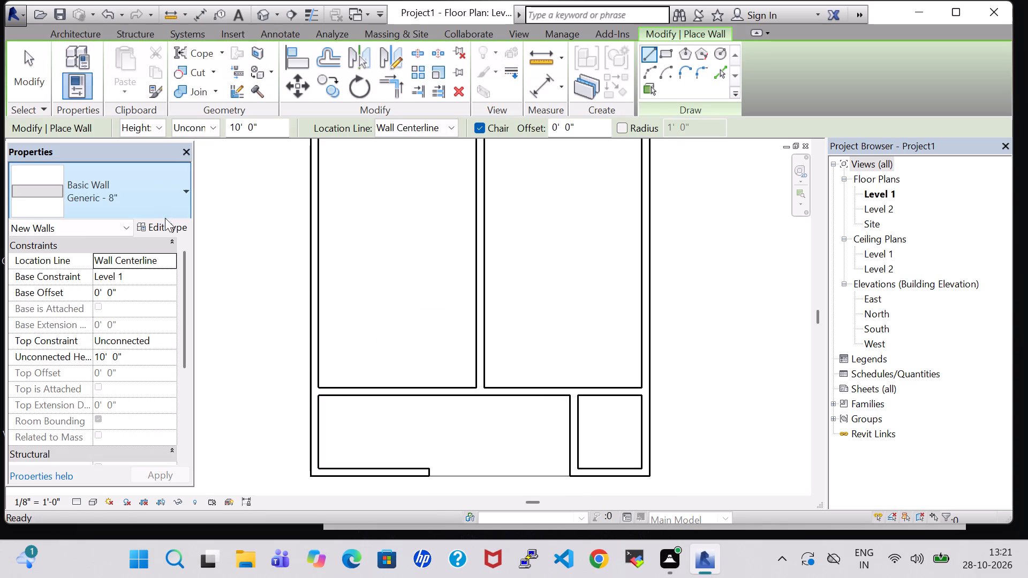
{"action": "left_click", "coordinate": [309, 291]}
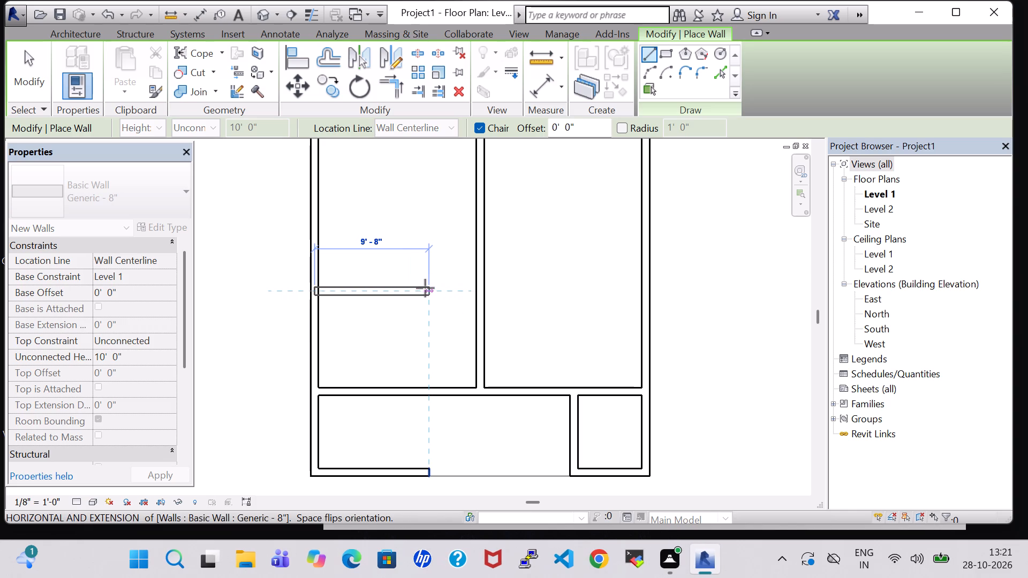
{"action": "left_click", "coordinate": [422, 288]}
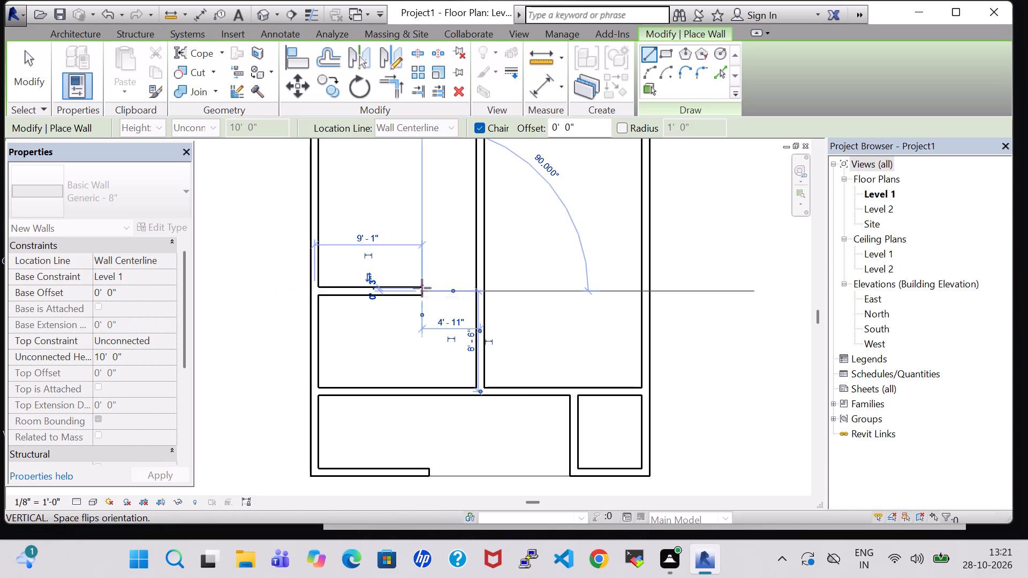
{"action": "left_click", "coordinate": [422, 389]}
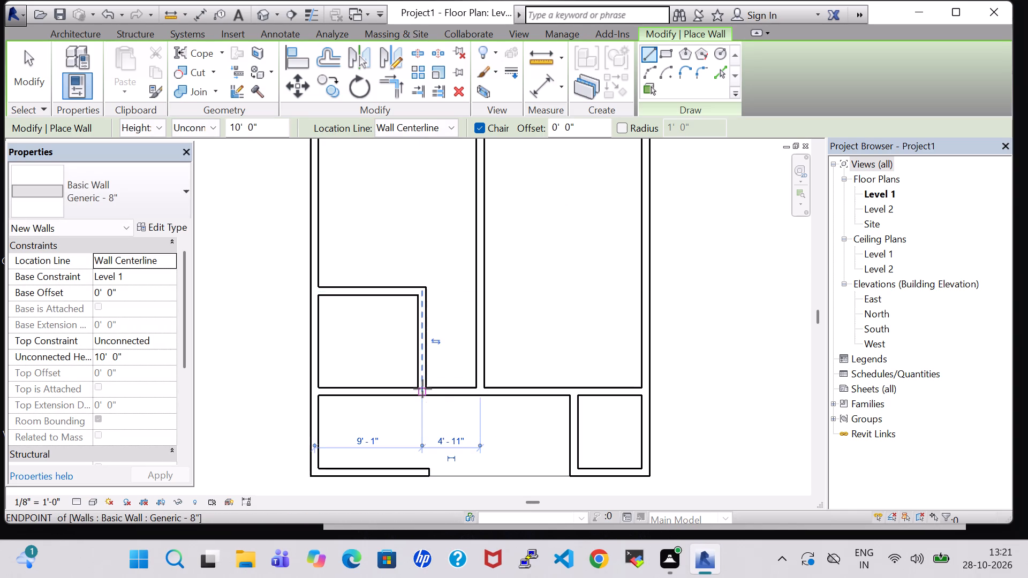
{"action": "scroll", "coordinate": [422, 389], "scroll_direction": "down", "scroll_amount": 4}
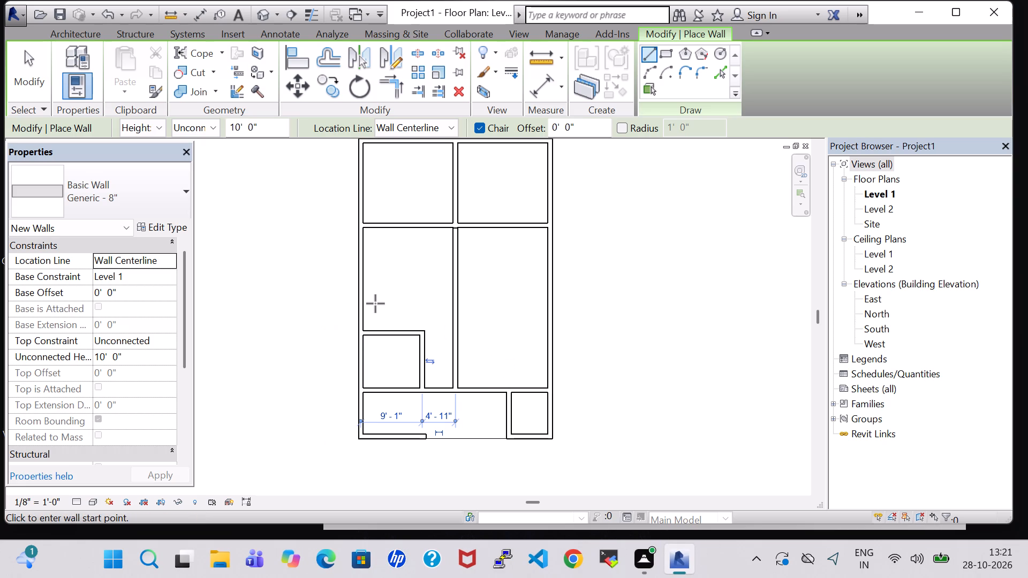
Open a gap in the L-shaped partition's horizontal leg by splitting it near the corner and farther west, and deleting the piece between.
{"action": "key", "text": "Escape"}
{"action": "key", "text": "Escape"}
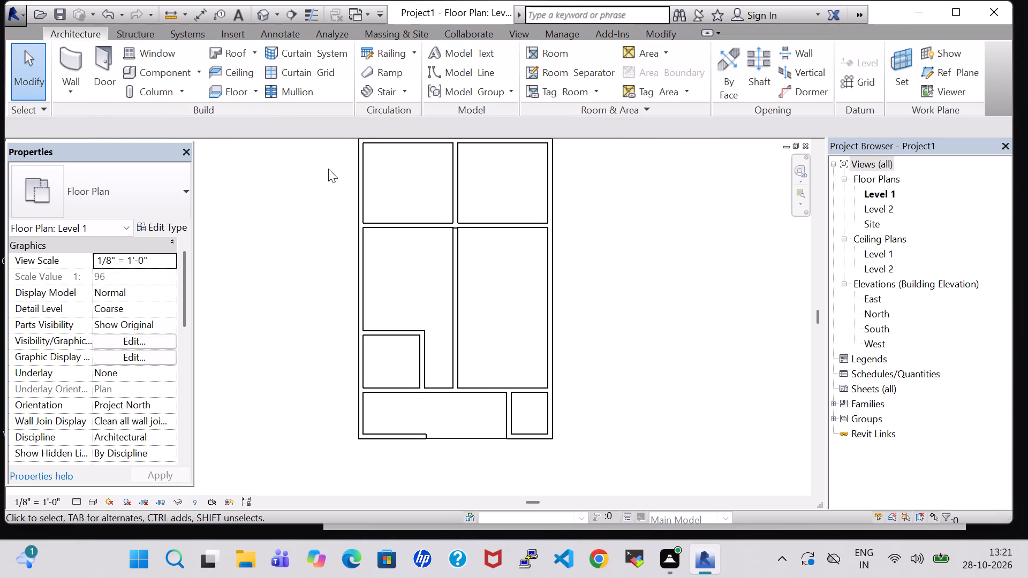
{"action": "type", "text": "DN"}
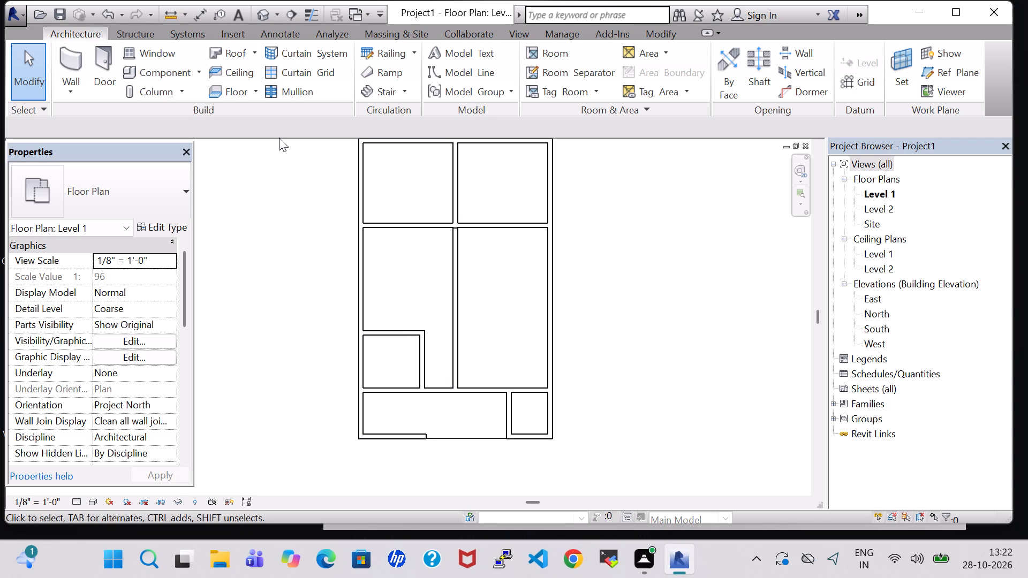
{"action": "left_click", "coordinate": [667, 29]}
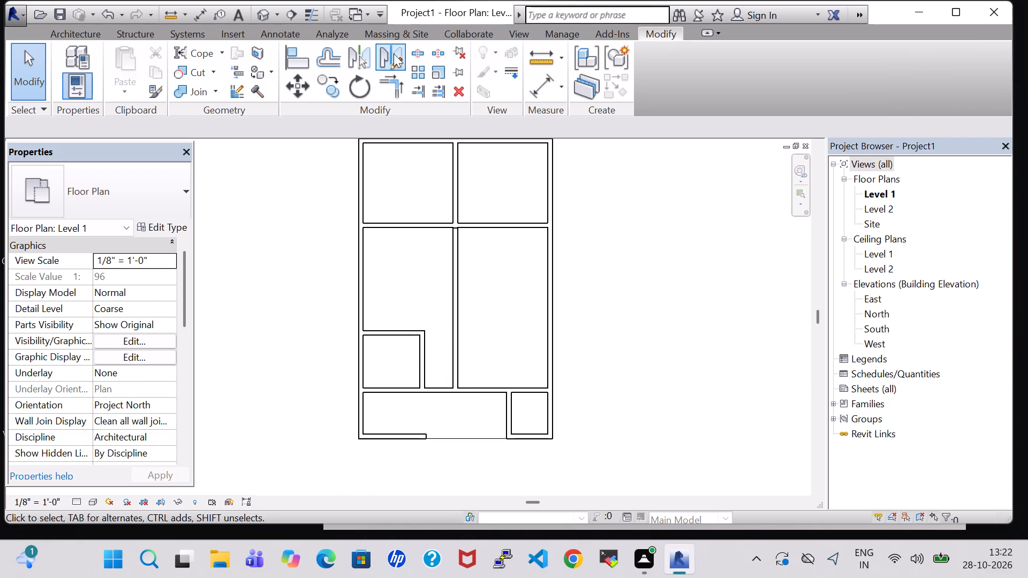
{"action": "left_click", "coordinate": [415, 55]}
{"action": "scroll", "coordinate": [379, 341], "scroll_direction": "up", "scroll_amount": 6}
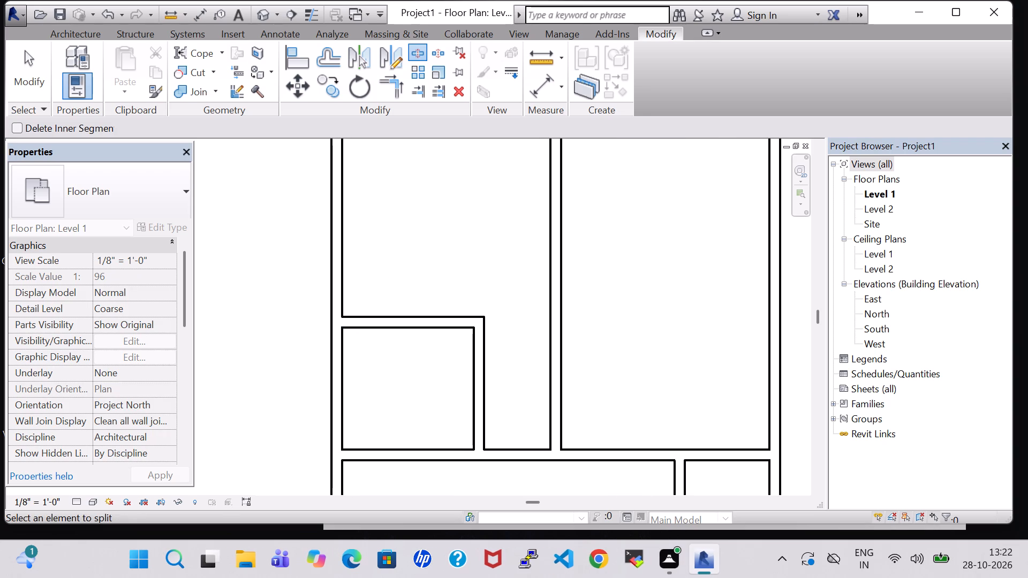
{"action": "scroll", "coordinate": [473, 322], "scroll_direction": "up", "scroll_amount": 5}
{"action": "left_click", "coordinate": [475, 317]}
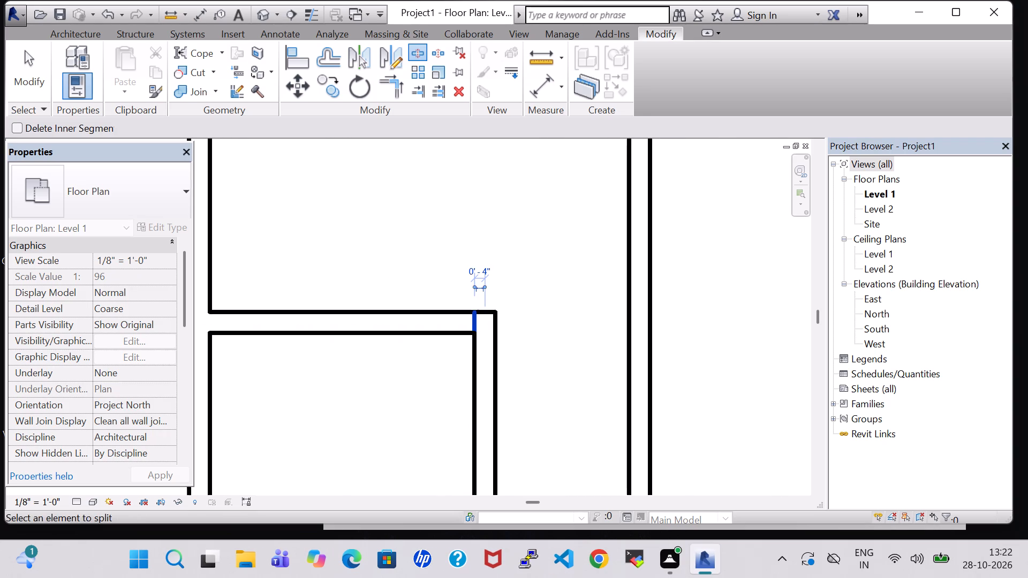
{"action": "left_click", "coordinate": [383, 320]}
{"action": "key", "text": "Escape"}
{"action": "key", "text": "Escape"}
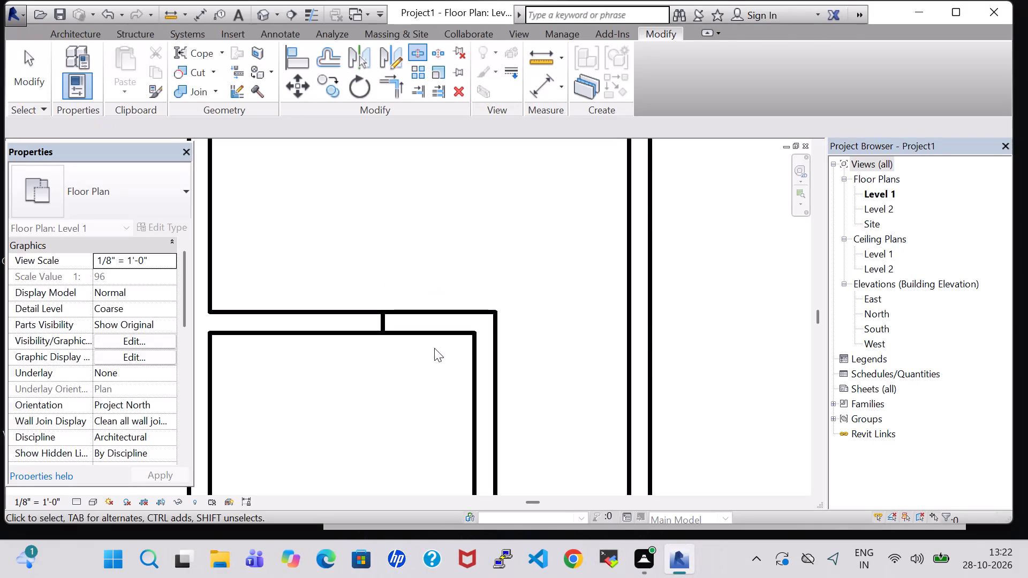
{"action": "left_click", "coordinate": [430, 330]}
{"action": "key", "text": "Delete"}
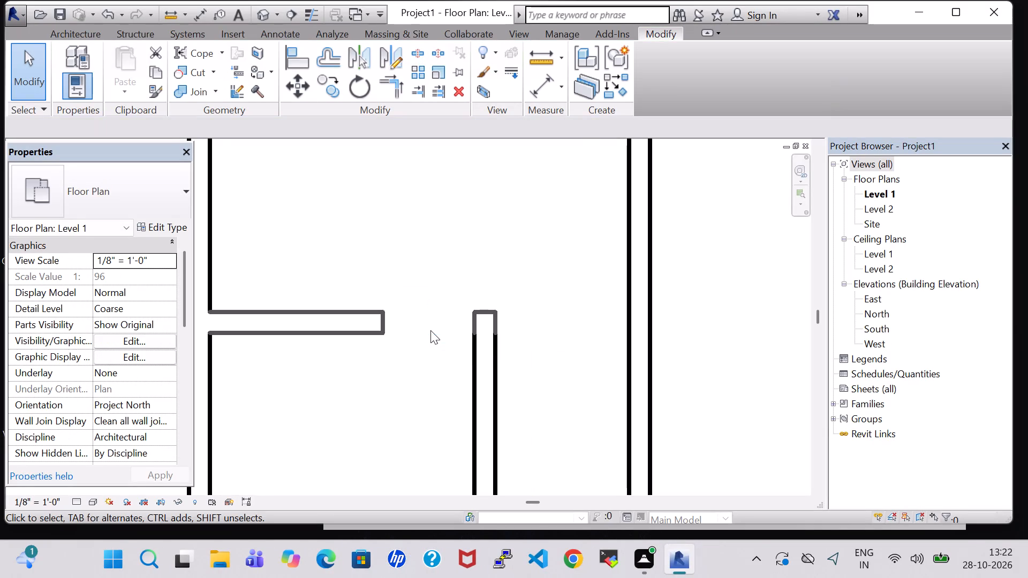
Split the southern horizontal partition at the L-shaped partition and at the central partition, and delete the segment between them.
{"action": "scroll", "coordinate": [430, 330], "scroll_direction": "down", "scroll_amount": 5}
{"action": "scroll", "coordinate": [426, 284], "scroll_direction": "down", "scroll_amount": 2}
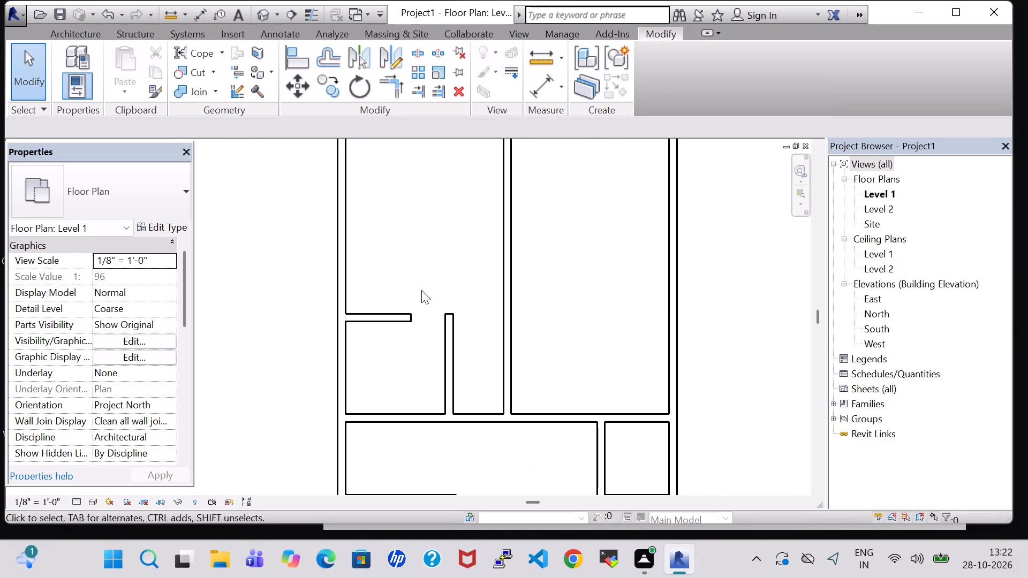
{"action": "middle_click_drag", "start_coordinate": [427, 259], "coordinate": [433, 293]}
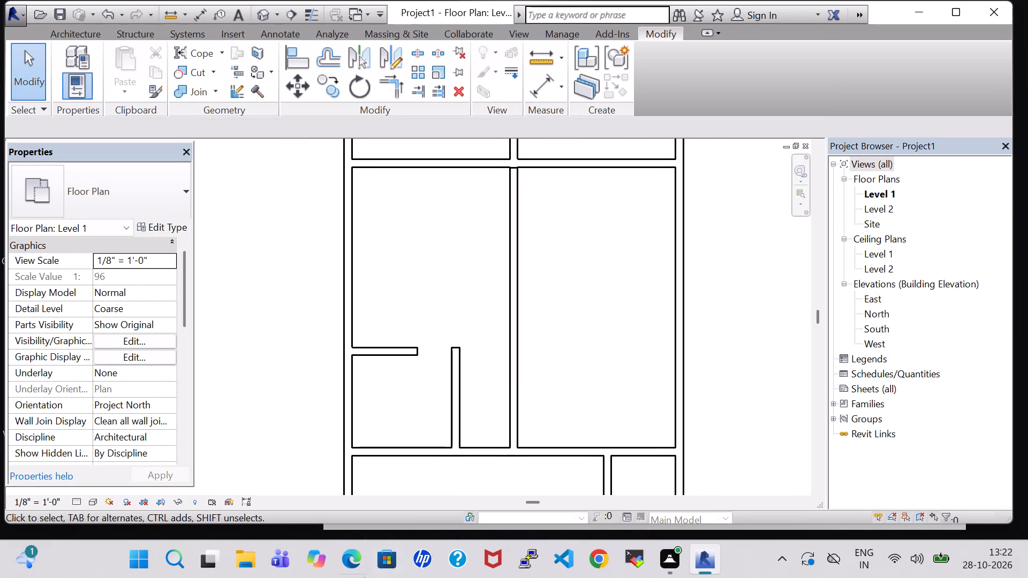
{"action": "left_click", "coordinate": [417, 50]}
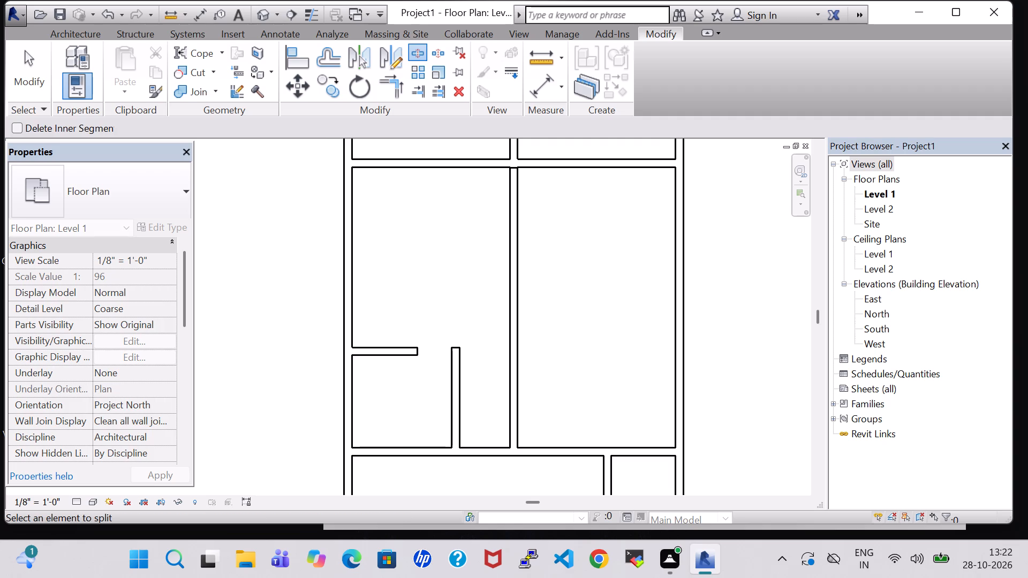
{"action": "middle_click_drag", "start_coordinate": [476, 390], "coordinate": [468, 235]}
{"action": "scroll", "coordinate": [468, 253], "scroll_direction": "up", "scroll_amount": 5}
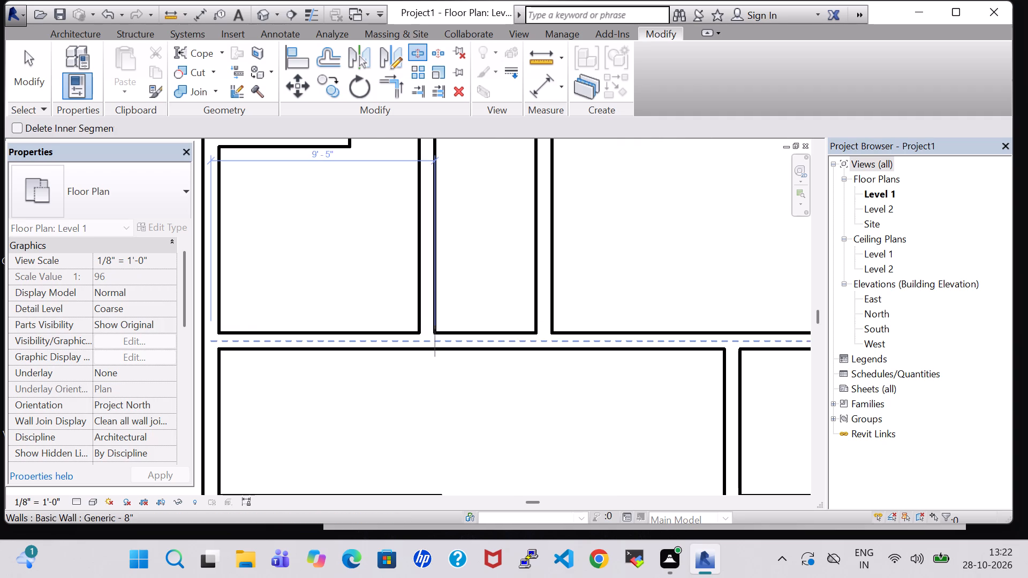
{"action": "left_click", "coordinate": [435, 342]}
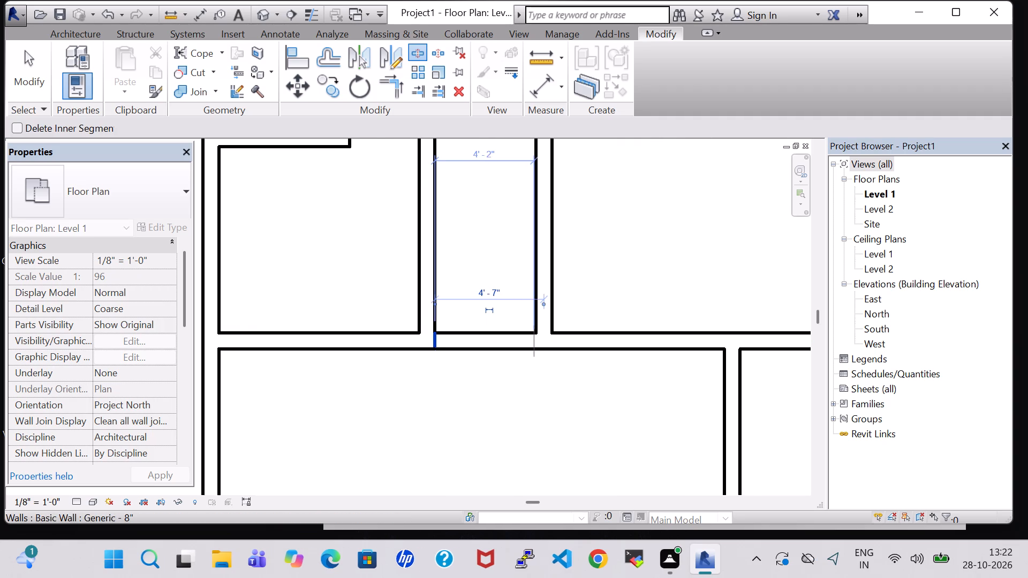
{"action": "left_click", "coordinate": [534, 344]}
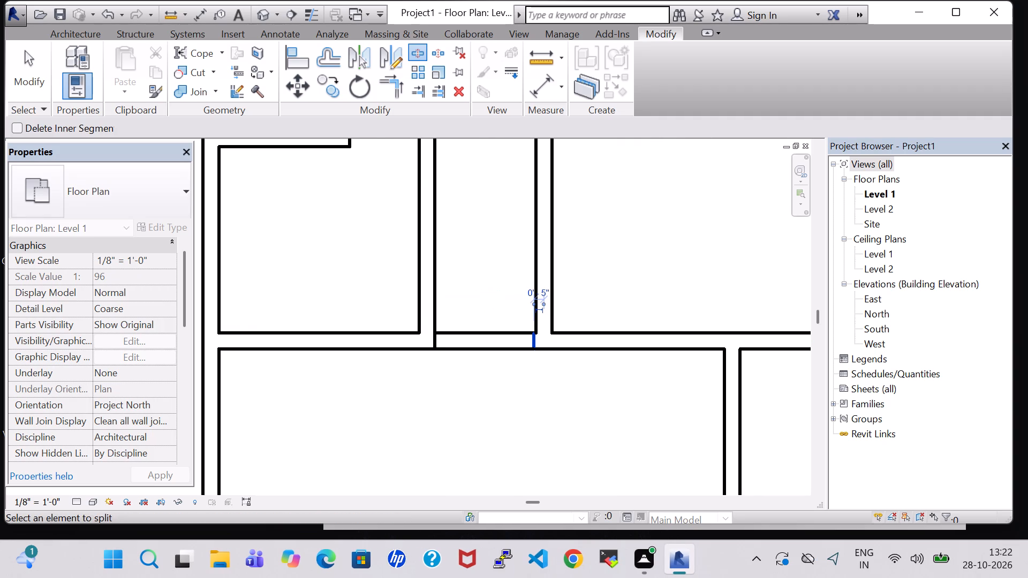
{"action": "key", "text": "Escape"}
{"action": "key", "text": "Escape"}
{"action": "left_click", "coordinate": [485, 351]}
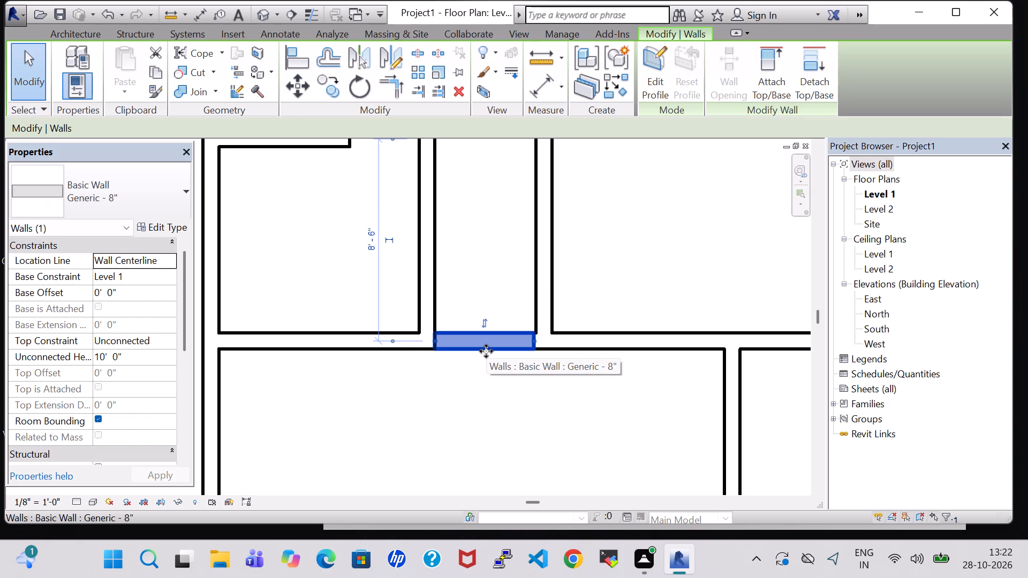
{"action": "key", "text": "Delete"}
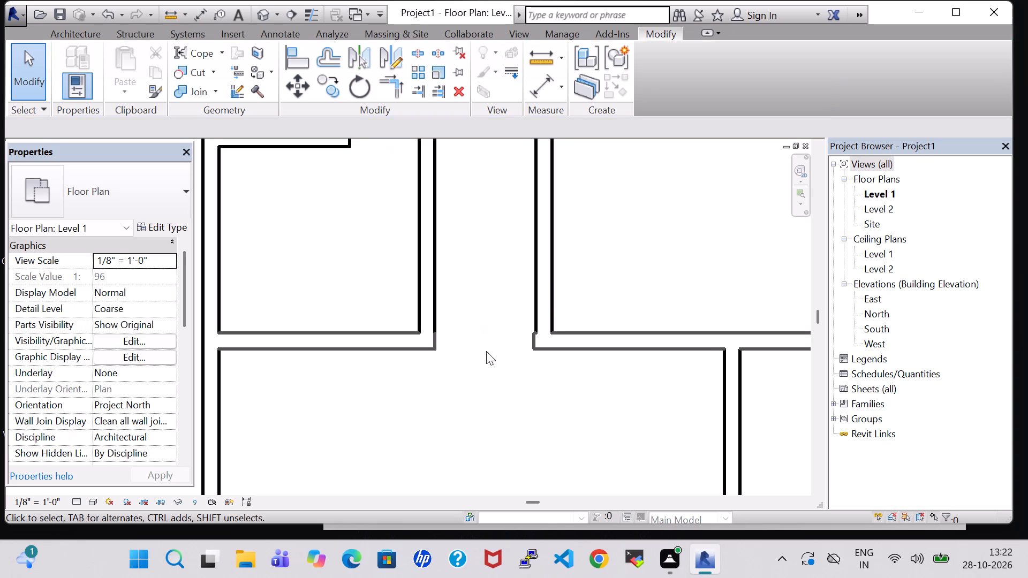
Nudge the southern partition's east section slightly east to line its end up with the central partition's west face.
{"action": "scroll", "coordinate": [494, 352], "scroll_direction": "down", "scroll_amount": 2}
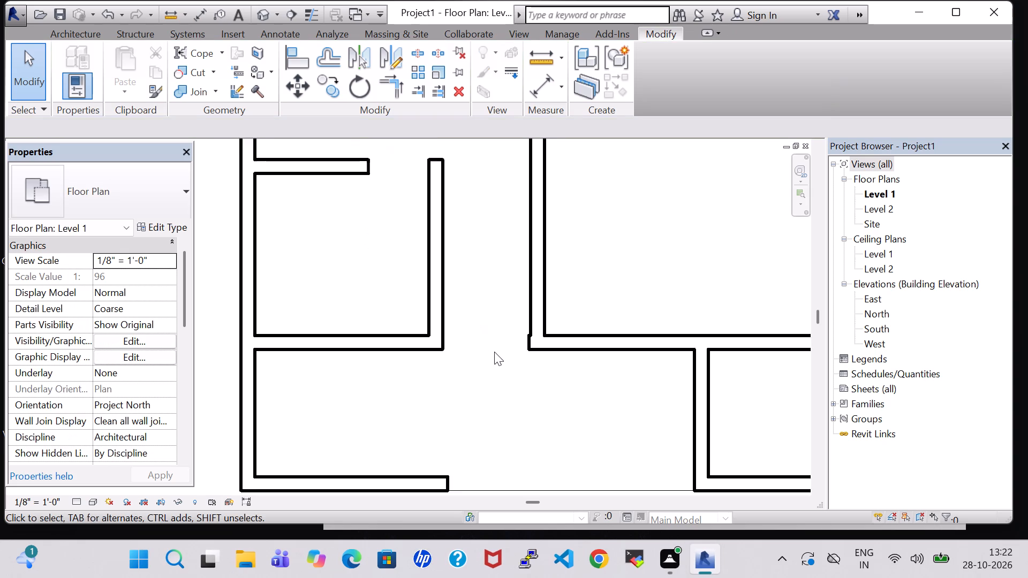
{"action": "middle_click_drag", "start_coordinate": [510, 369], "coordinate": [510, 361]}
{"action": "left_click", "coordinate": [519, 339]}
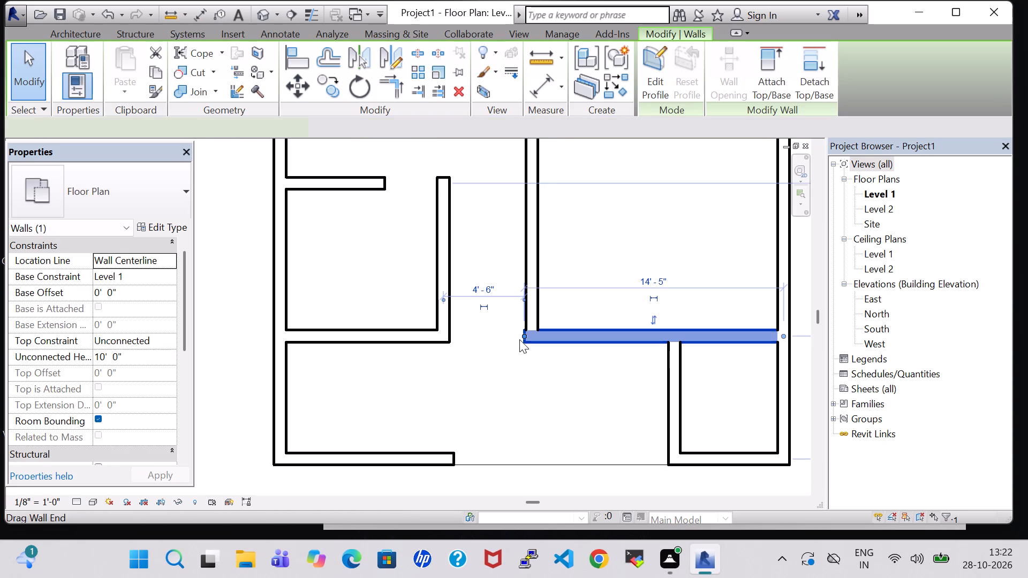
{"action": "key", "text": "Right"}
{"action": "left_click", "coordinate": [500, 401]}
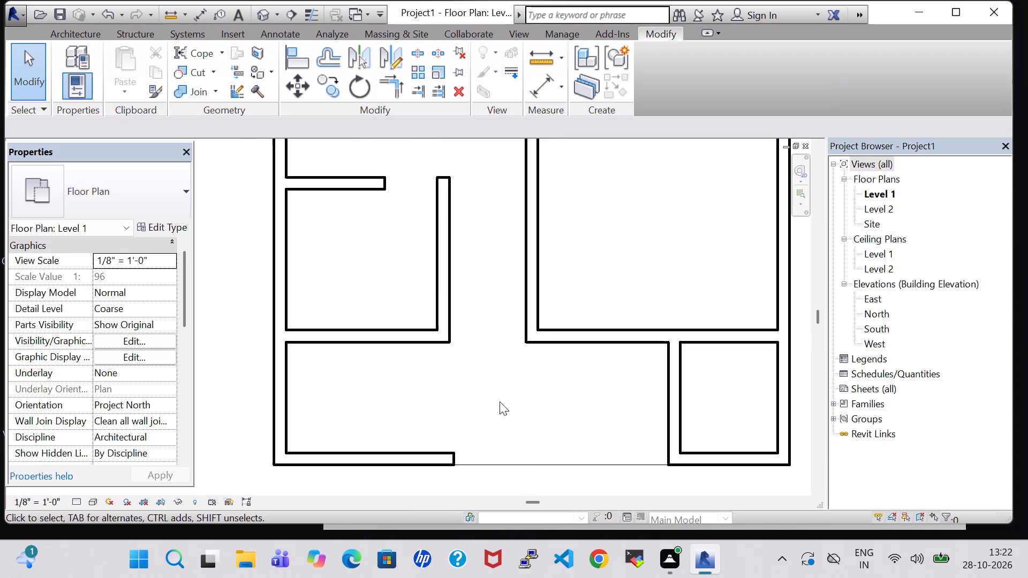
Split the central vertical partition about 1'-0" and about 5'-1" north of the L-shaped partition's horizontal leg.
{"action": "scroll", "coordinate": [500, 387], "scroll_direction": "down", "scroll_amount": 2}
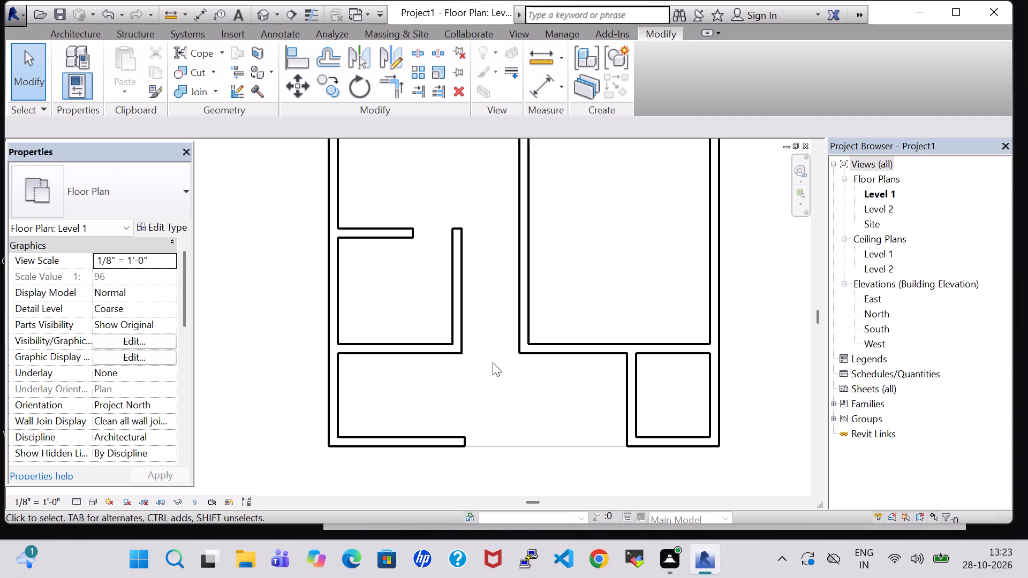
{"action": "middle_click_drag", "start_coordinate": [492, 278], "coordinate": [501, 321]}
{"action": "left_click", "coordinate": [419, 52]}
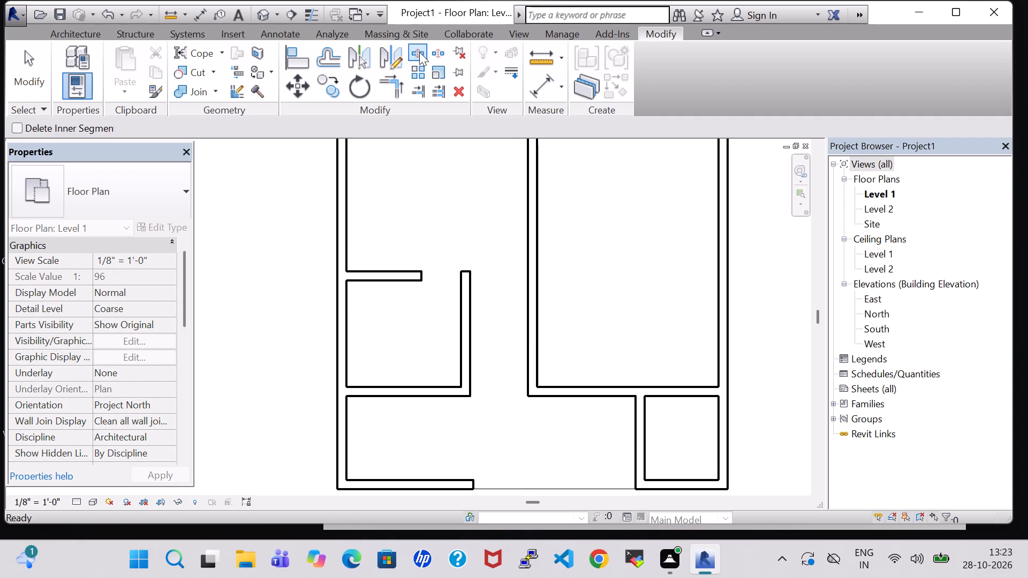
{"action": "scroll", "coordinate": [568, 265], "scroll_direction": "up", "scroll_amount": 1}
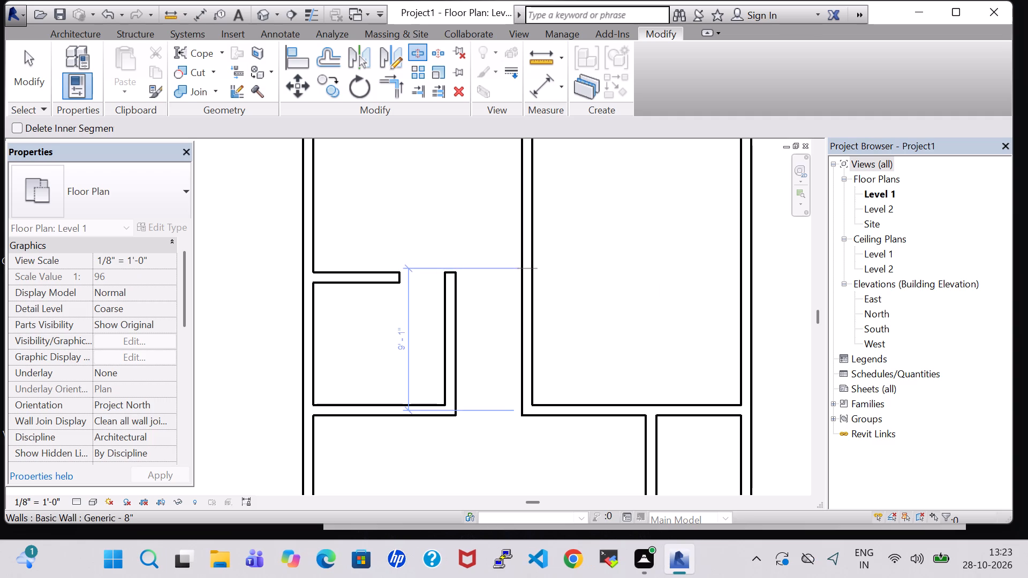
{"action": "left_click", "coordinate": [524, 261]}
{"action": "middle_click_drag", "start_coordinate": [504, 218], "coordinate": [508, 252]}
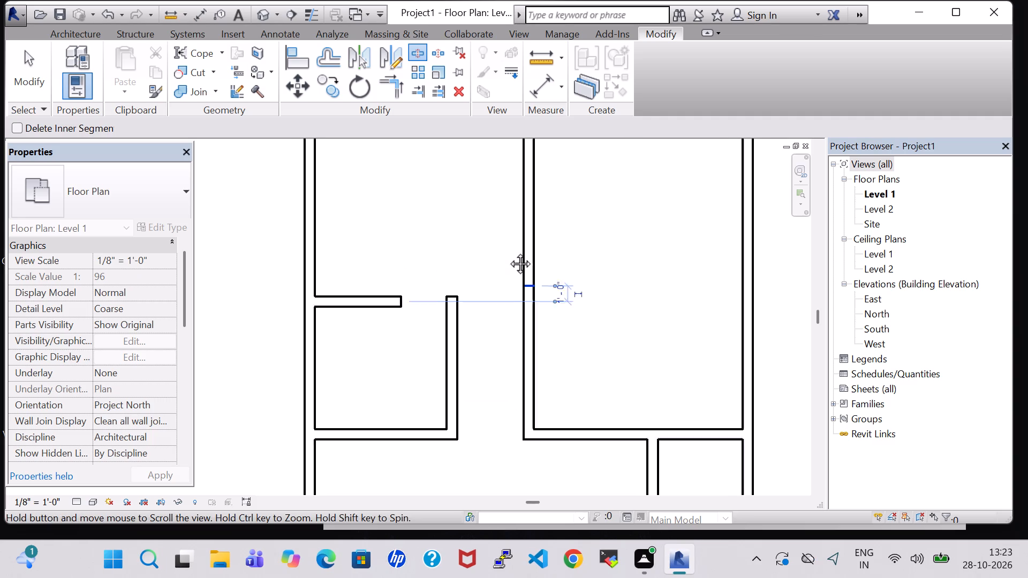
{"action": "middle_click_drag", "start_coordinate": [508, 252], "coordinate": [514, 307]}
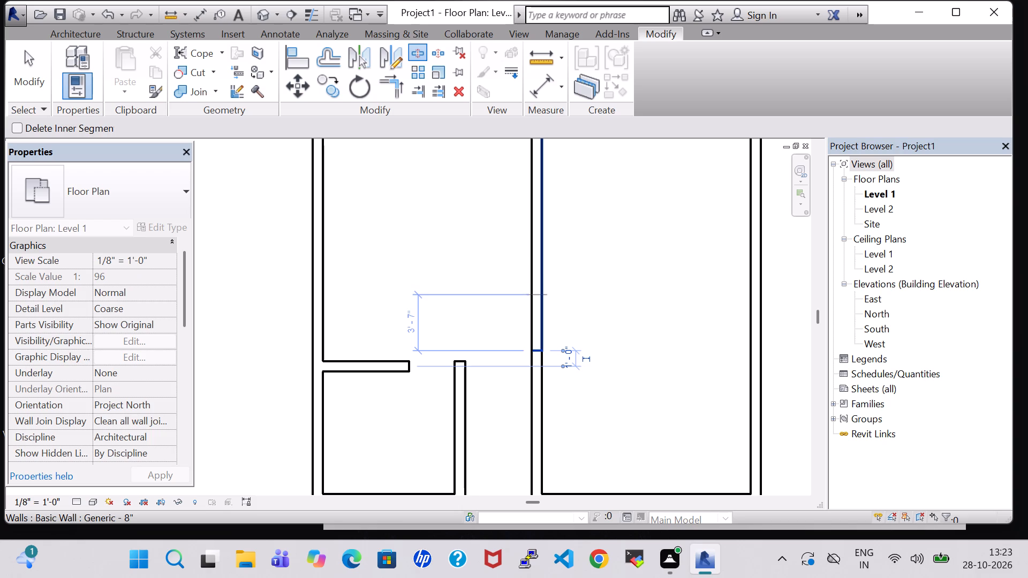
{"action": "left_click", "coordinate": [543, 287]}
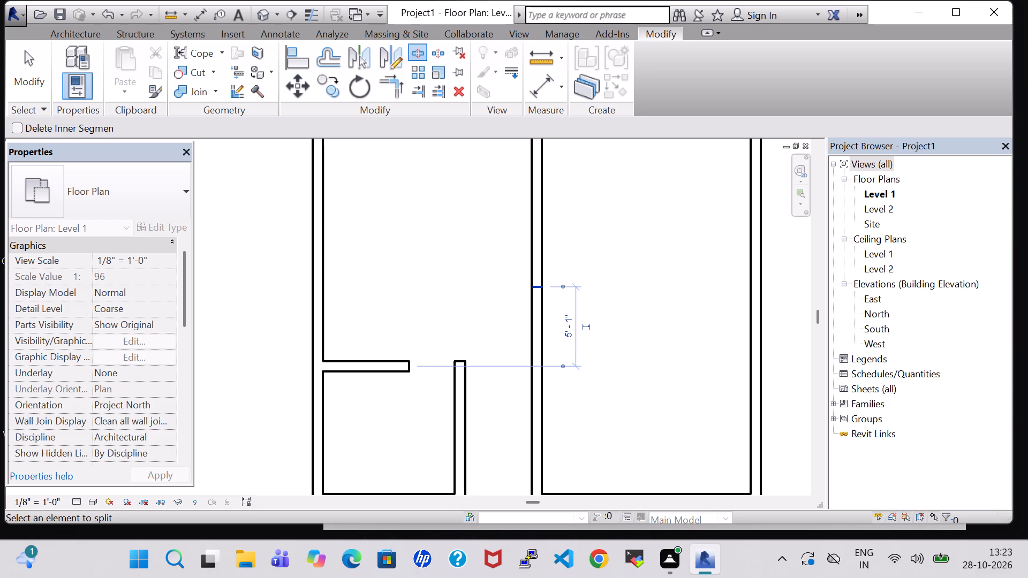
{"action": "key", "text": "Escape"}
{"action": "key", "text": "Escape"}
Draw an L-shaped partition in the east room: about 12'-0" north from the southern partition, turning east about 9'-5" to the exterior wall.
{"action": "left_click", "coordinate": [86, 31]}
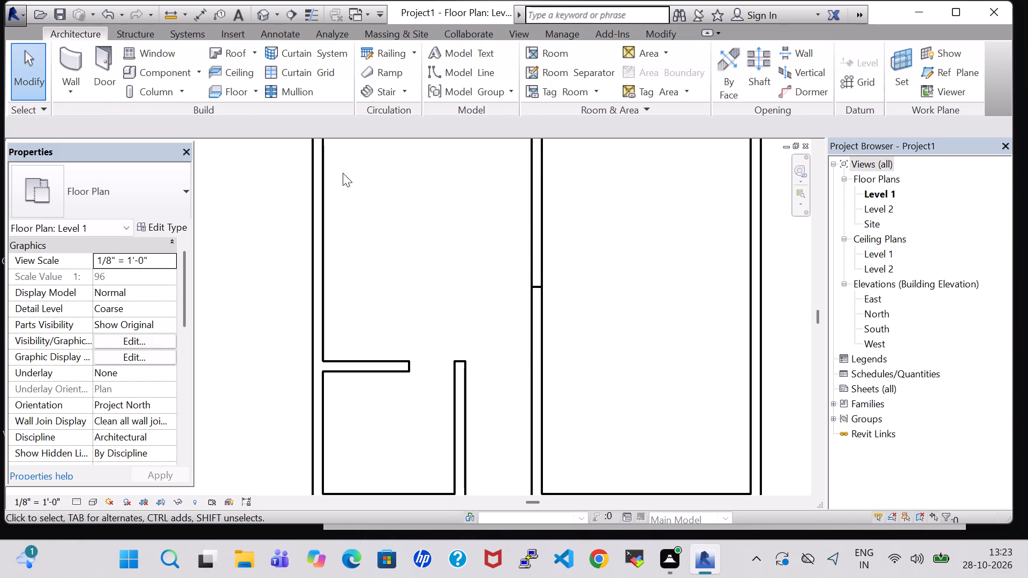
{"action": "scroll", "coordinate": [515, 352], "scroll_direction": "down", "scroll_amount": 2}
{"action": "left_click", "coordinate": [79, 62]}
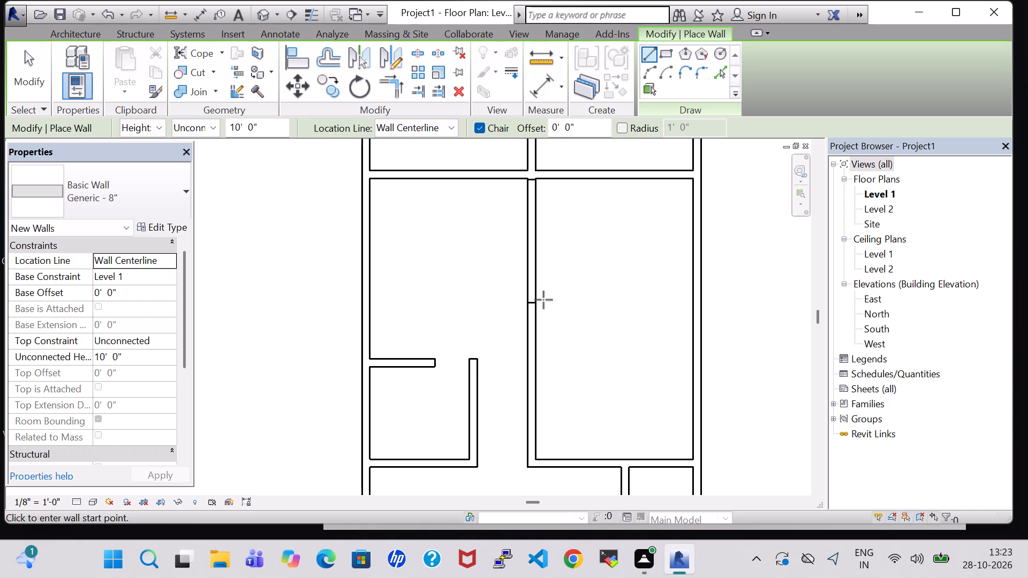
{"action": "left_click", "coordinate": [586, 458]}
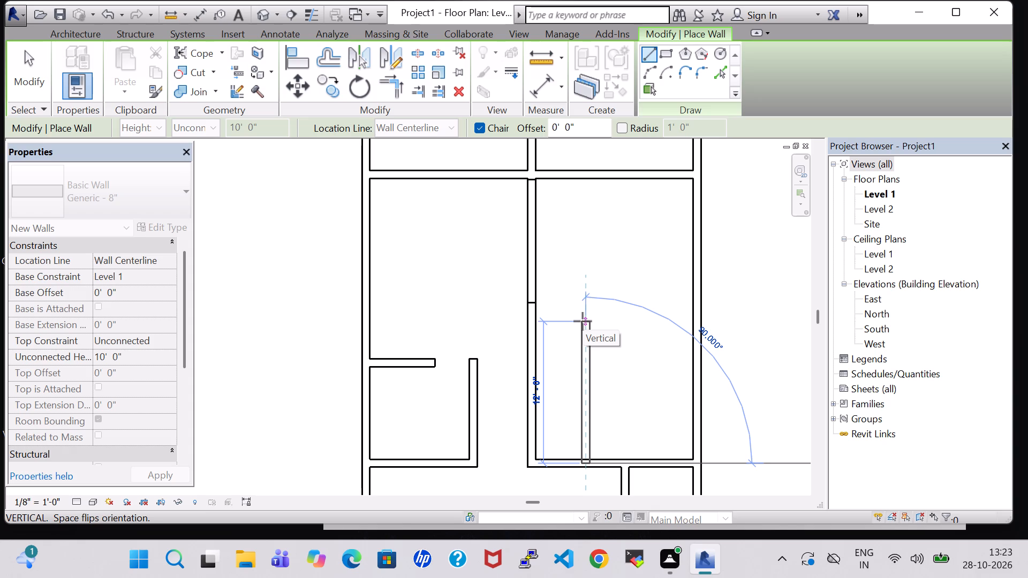
{"action": "left_click", "coordinate": [695, 321]}
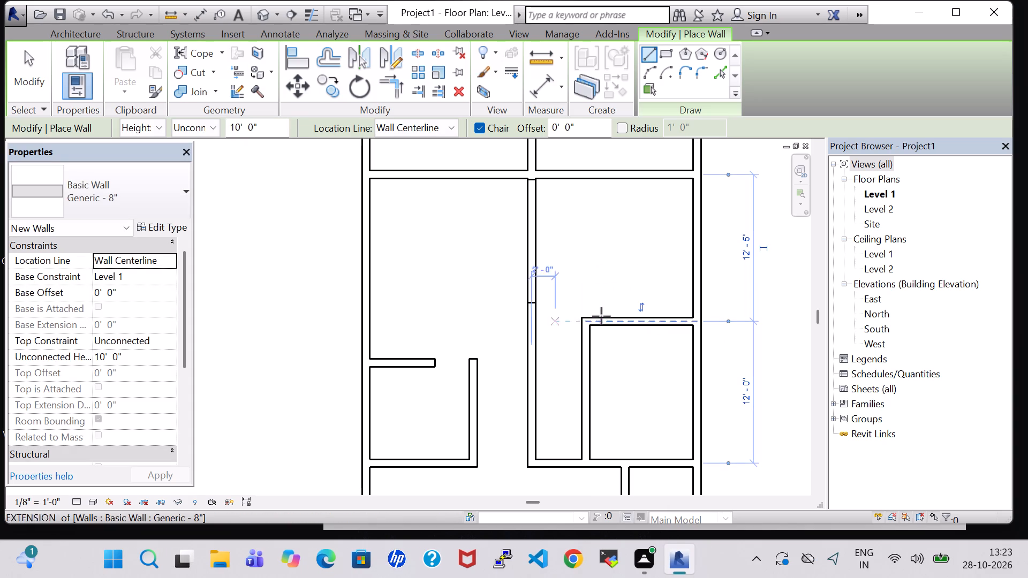
Extend the east room's horizontal partition with a wall from the L's corner about 4'-7" west to the central partition.
{"action": "left_click", "coordinate": [584, 322]}
{"action": "left_click", "coordinate": [535, 325]}
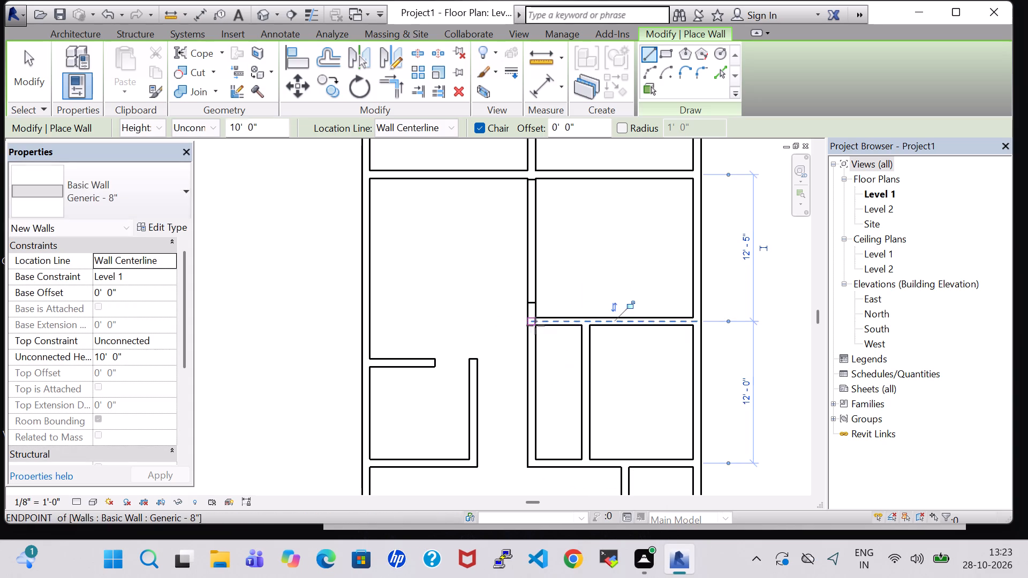
{"action": "key", "text": "grave"}
{"action": "key", "text": "grave"}
{"action": "key", "text": "grave"}
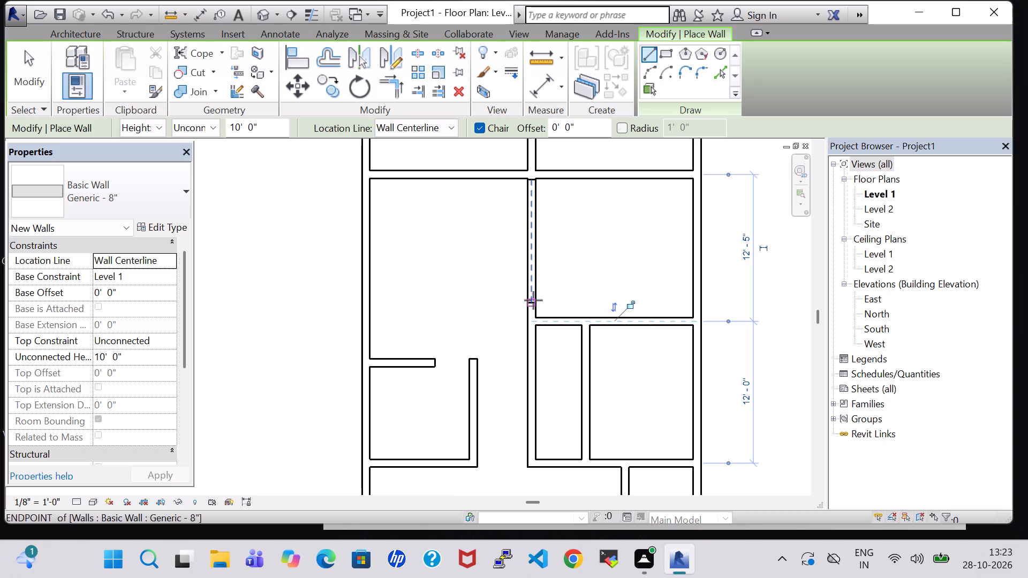
{"action": "key", "text": "grave"}
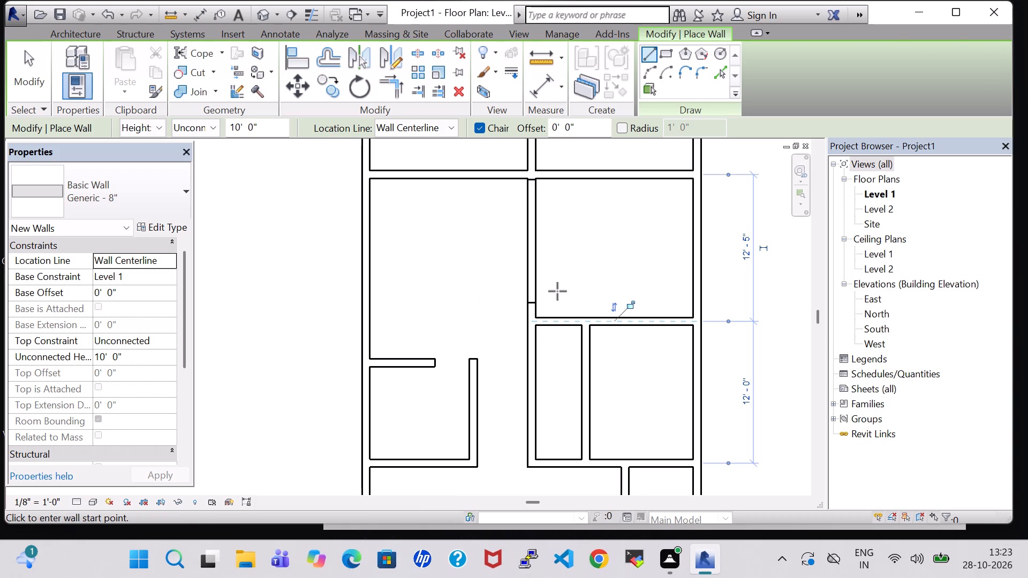
{"action": "key", "text": "Escape"}
{"action": "key", "text": "Escape"}
Delete the central partition's section between the northern horizontal partition and the upper split point.
{"action": "left_click", "coordinate": [530, 294]}
{"action": "key", "text": "Delete"}
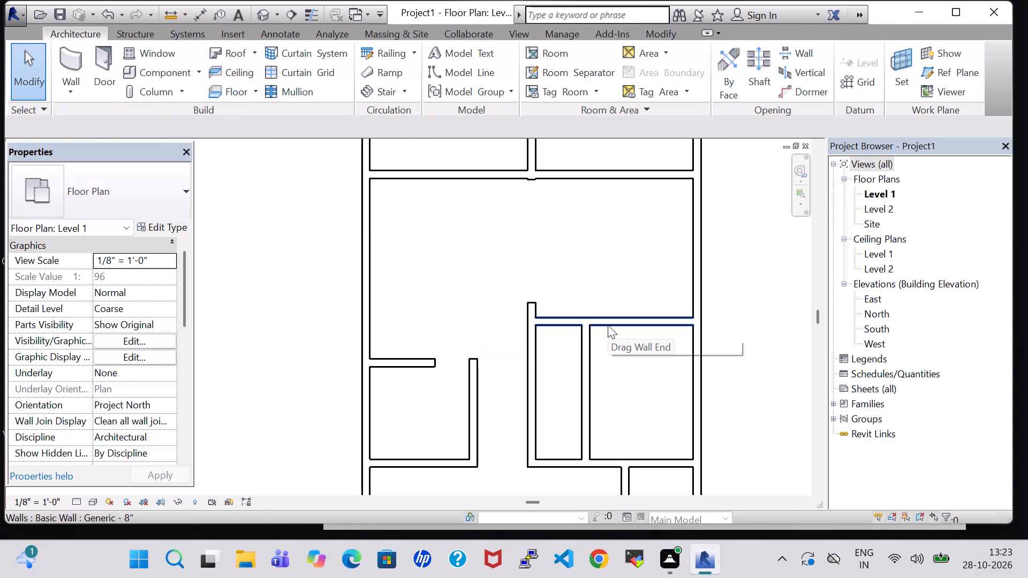
Delete the vertical partition dividing the east room between the horizontal partition and the southern partition.
{"action": "left_click", "coordinate": [589, 389]}
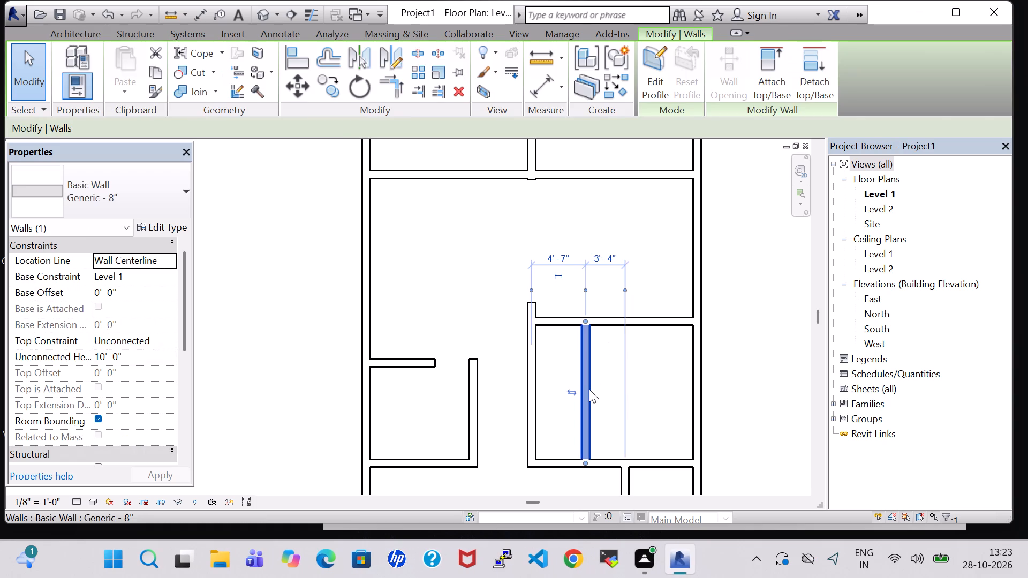
{"action": "key", "text": "Delete"}
{"action": "scroll", "coordinate": [597, 396], "scroll_direction": "down", "scroll_amount": 1}
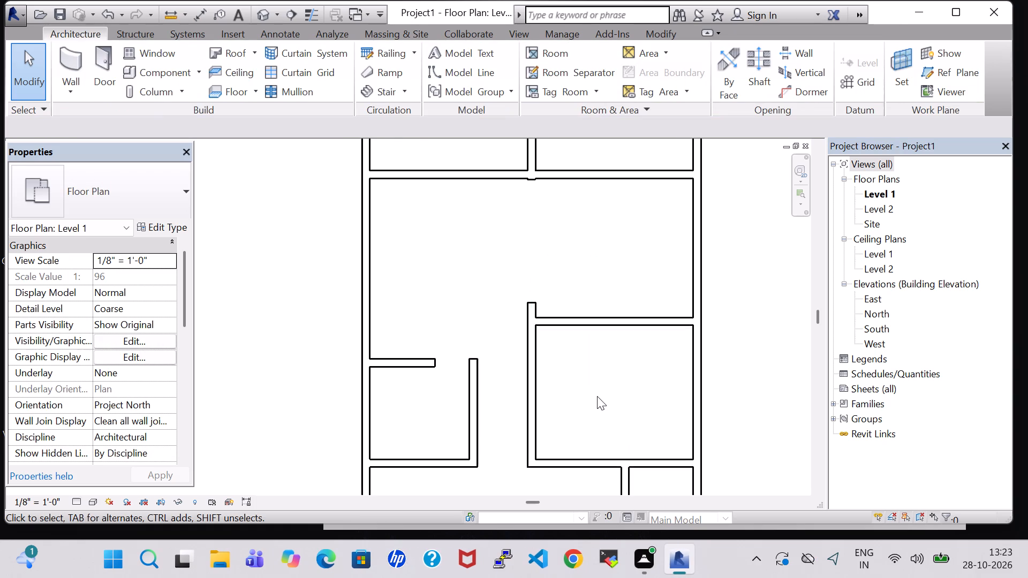
{"action": "scroll", "coordinate": [597, 396], "scroll_direction": "down", "scroll_amount": 1}
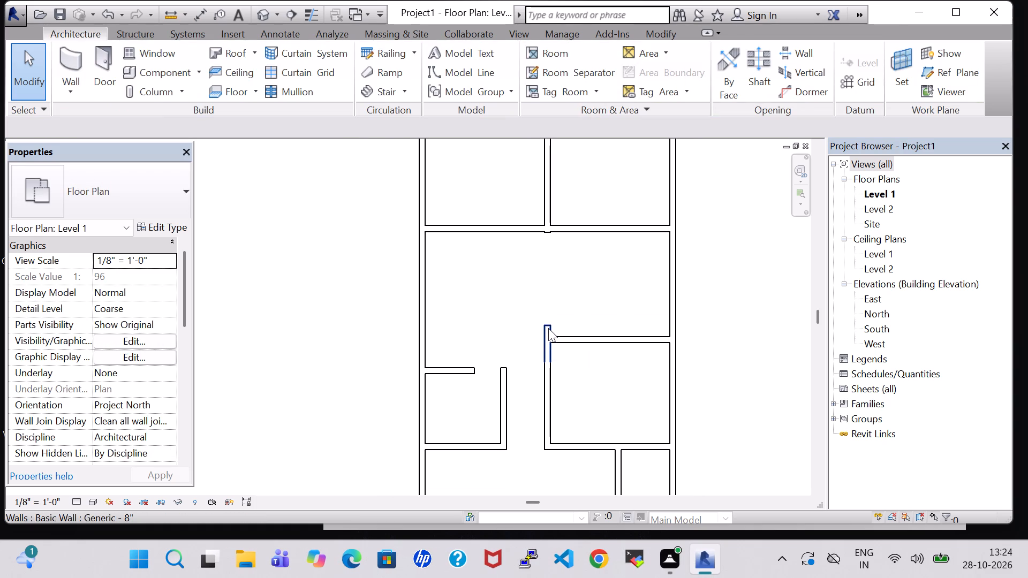
Split the central partition at the east room's horizontal partition and delete the short stub projecting north of it.
{"action": "left_click", "coordinate": [656, 35]}
{"action": "left_click", "coordinate": [422, 51]}
{"action": "scroll", "coordinate": [545, 344], "scroll_direction": "up", "scroll_amount": 5}
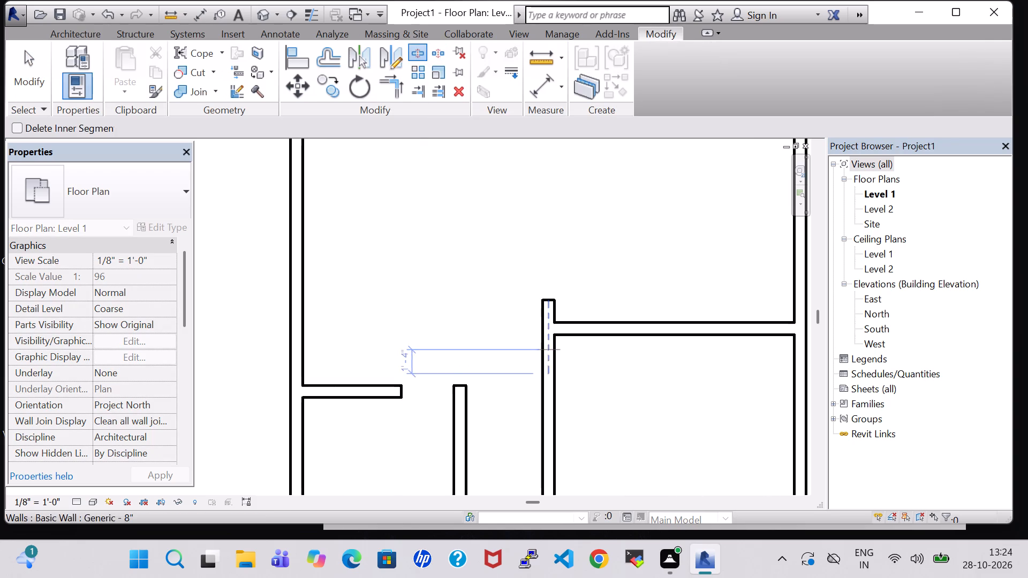
{"action": "left_click", "coordinate": [552, 321]}
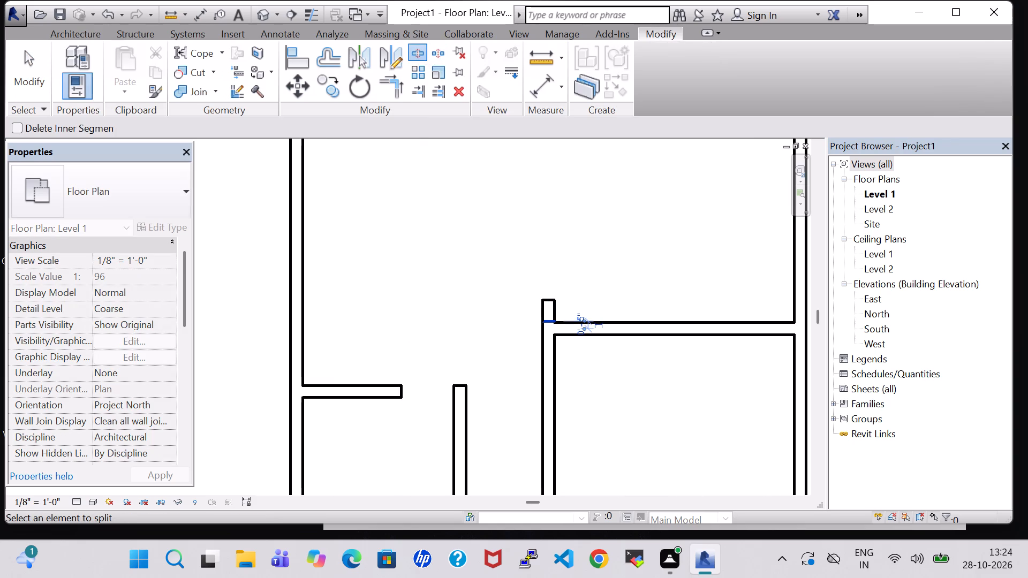
{"action": "key", "text": "Escape"}
{"action": "key", "text": "Escape"}
{"action": "left_click", "coordinate": [551, 312]}
{"action": "key", "text": "Delete"}
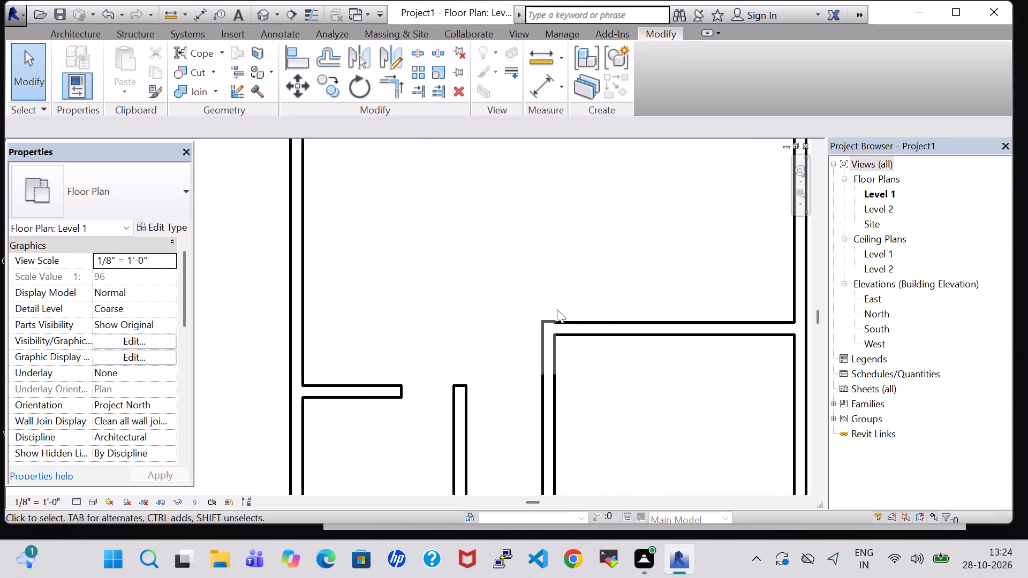
{"action": "left_click", "coordinate": [551, 317]}
{"action": "key", "text": "Down"}
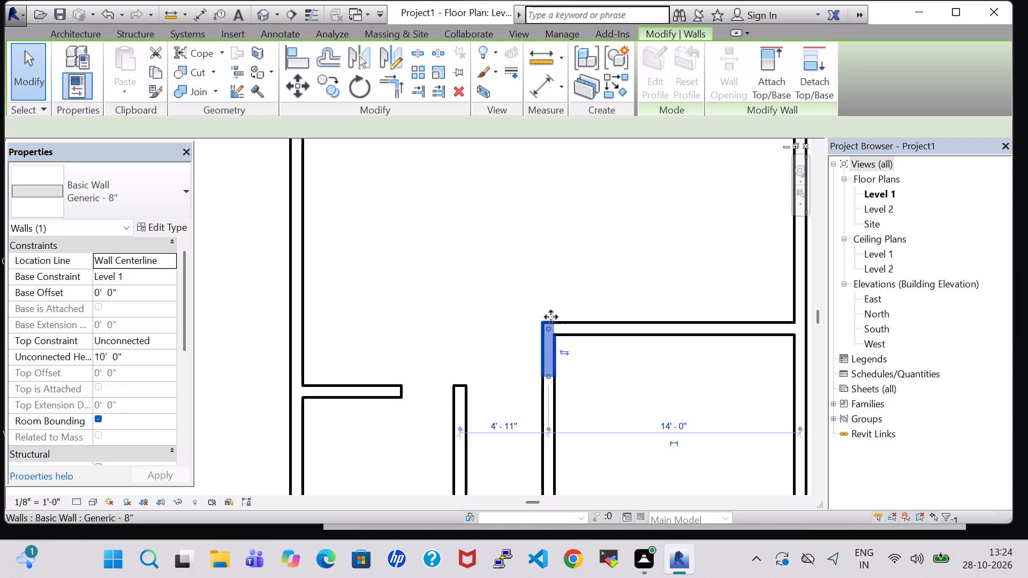
{"action": "left_click", "coordinate": [452, 285]}
{"action": "scroll", "coordinate": [452, 285], "scroll_direction": "down", "scroll_amount": 3}
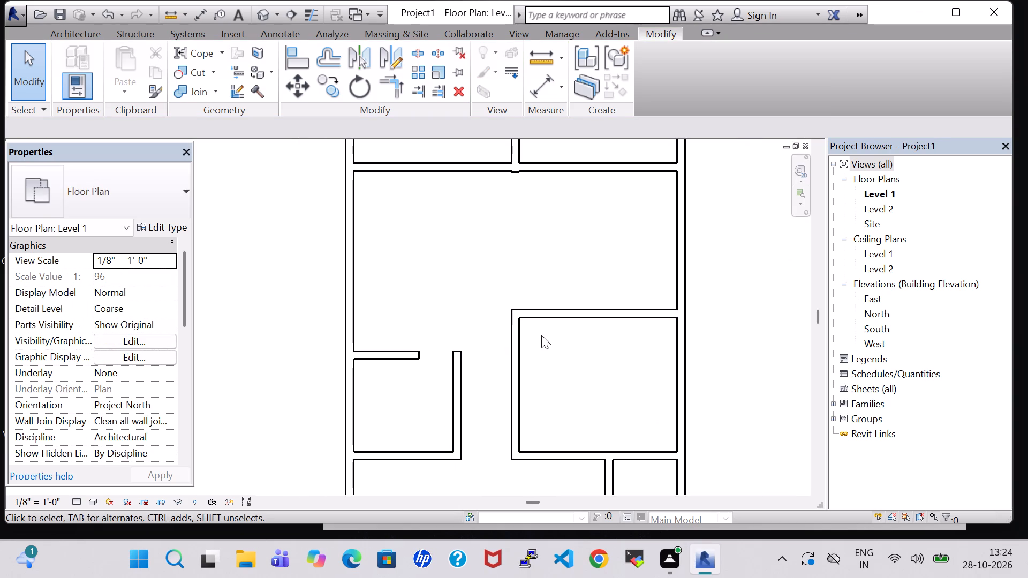
Cut an opening in the east room's west wall just below its northwest corner by splitting it and deleting the short segments.
{"action": "left_click", "coordinate": [413, 55]}
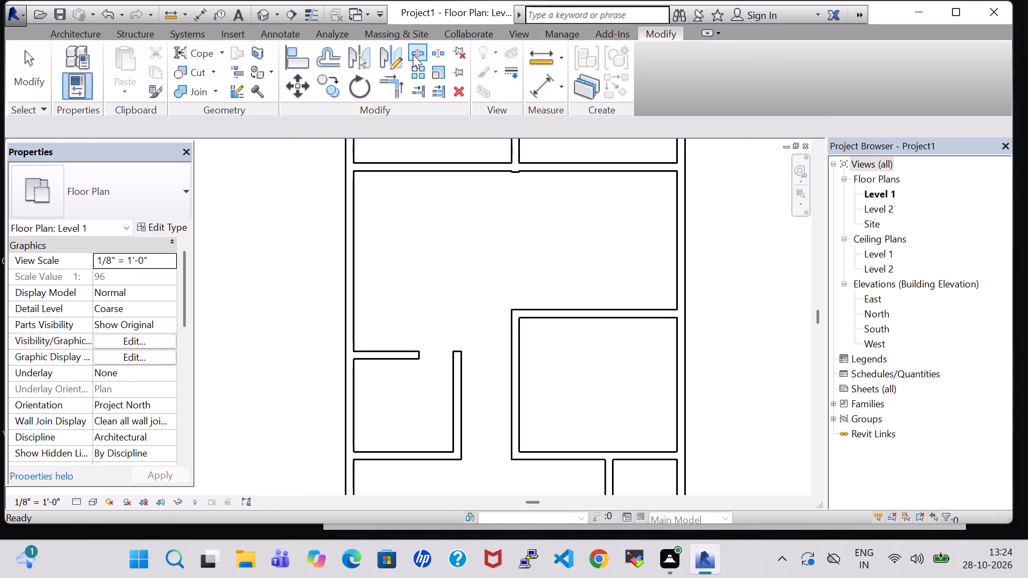
{"action": "scroll", "coordinate": [557, 375], "scroll_direction": "up", "scroll_amount": 4}
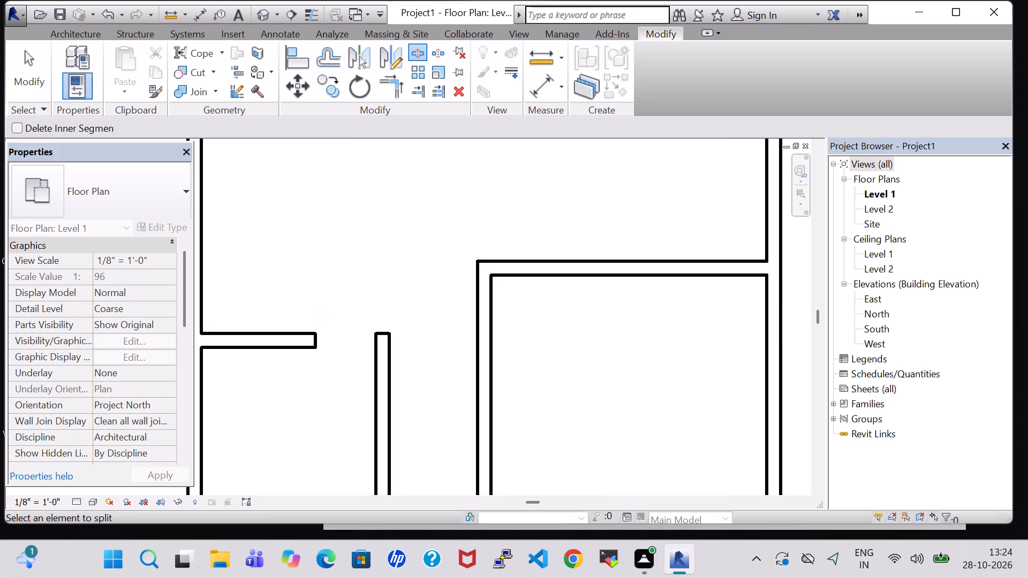
{"action": "left_click", "coordinate": [487, 332]}
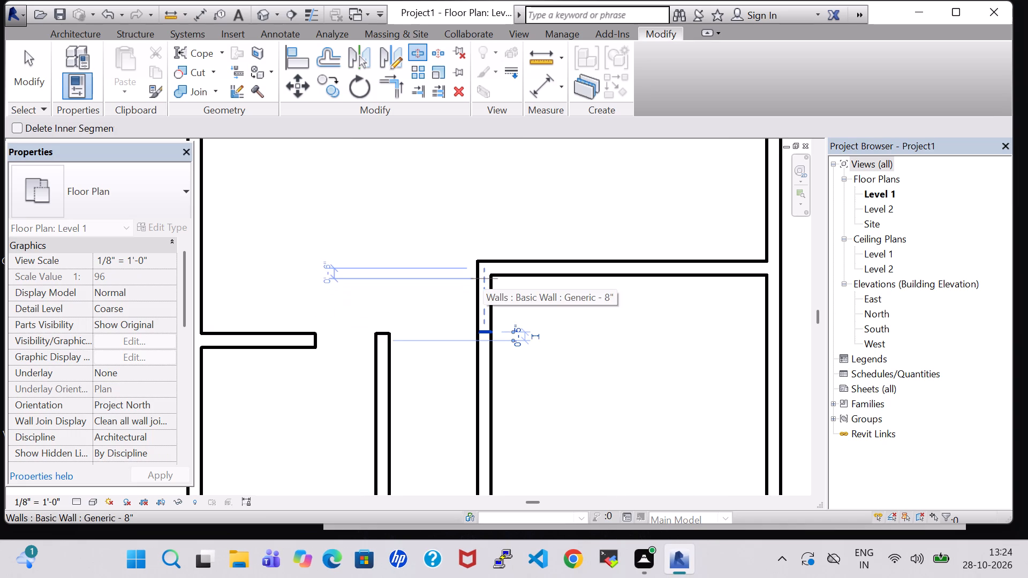
{"action": "left_click", "coordinate": [483, 279]}
{"action": "key", "text": "Escape"}
{"action": "key", "text": "Escape"}
{"action": "left_click", "coordinate": [488, 322]}
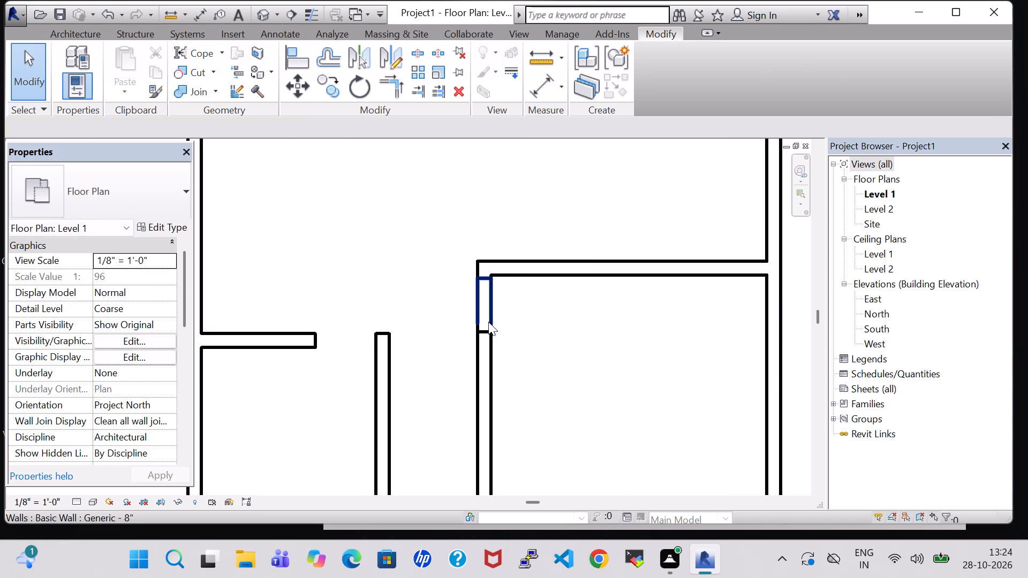
{"action": "key", "text": "Delete"}
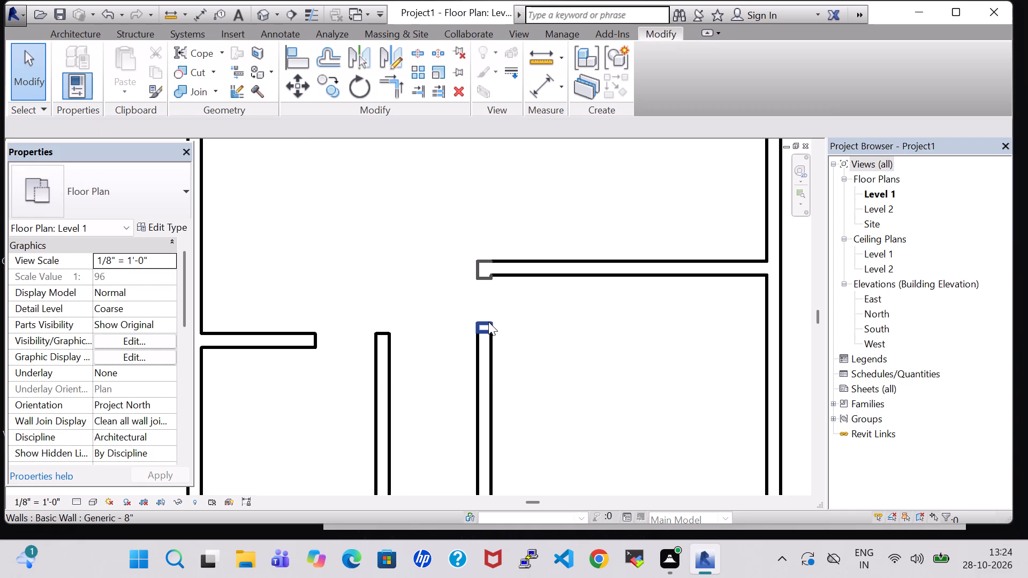
{"action": "left_click", "coordinate": [479, 326]}
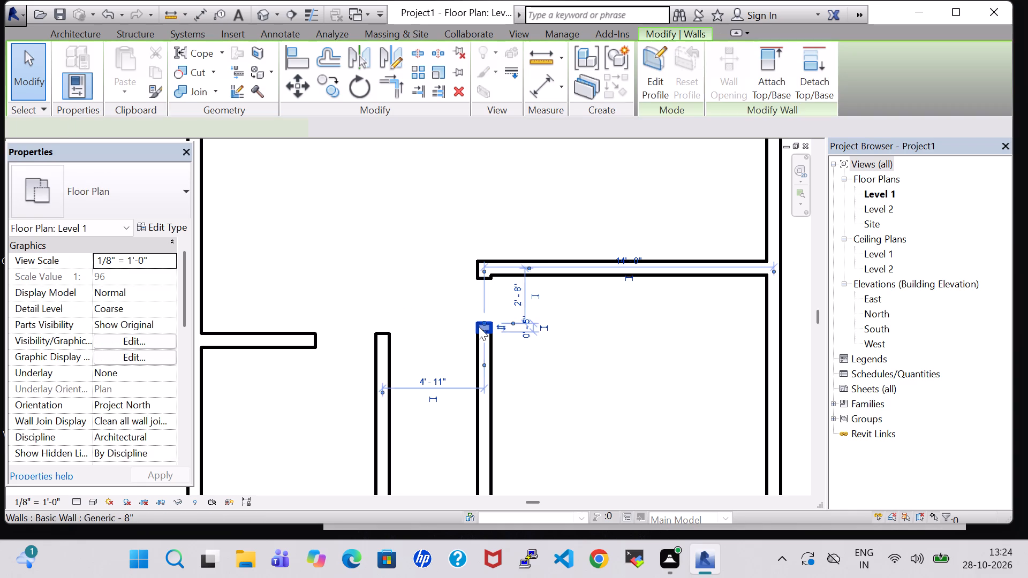
{"action": "key", "text": "Delete"}
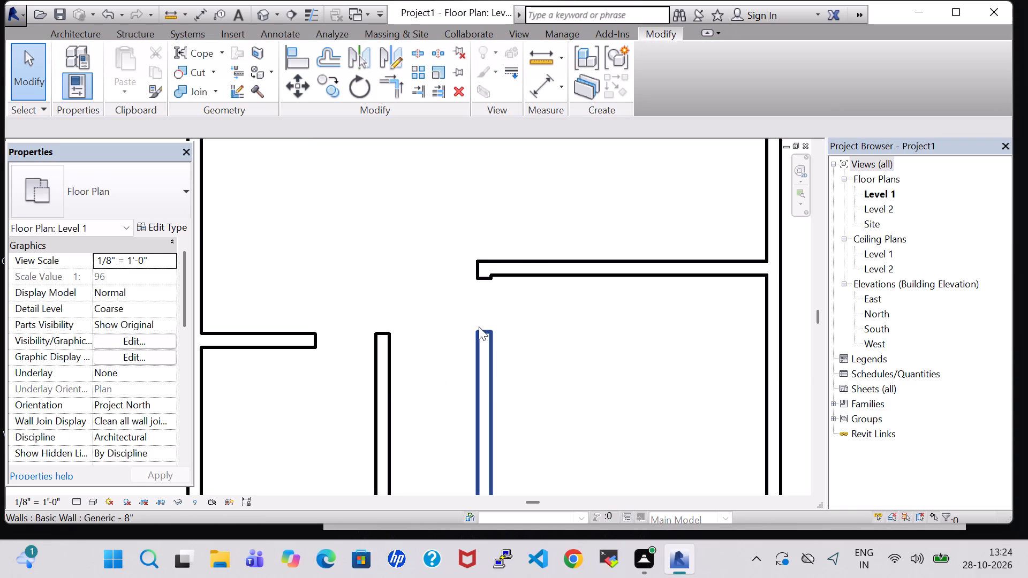
Nudge the wall segment south of the new opening slightly north to narrow the gap.
{"action": "left_click", "coordinate": [488, 334]}
{"action": "key", "text": "Up"}
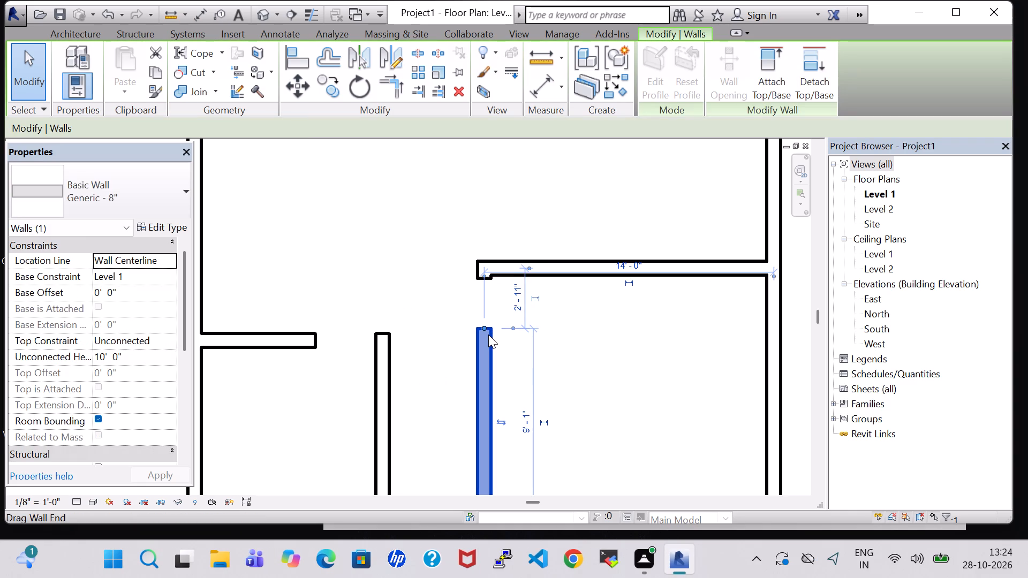
{"action": "key", "text": "Up"}
{"action": "left_click", "coordinate": [351, 263]}
{"action": "scroll", "coordinate": [351, 263], "scroll_direction": "down", "scroll_amount": 4}
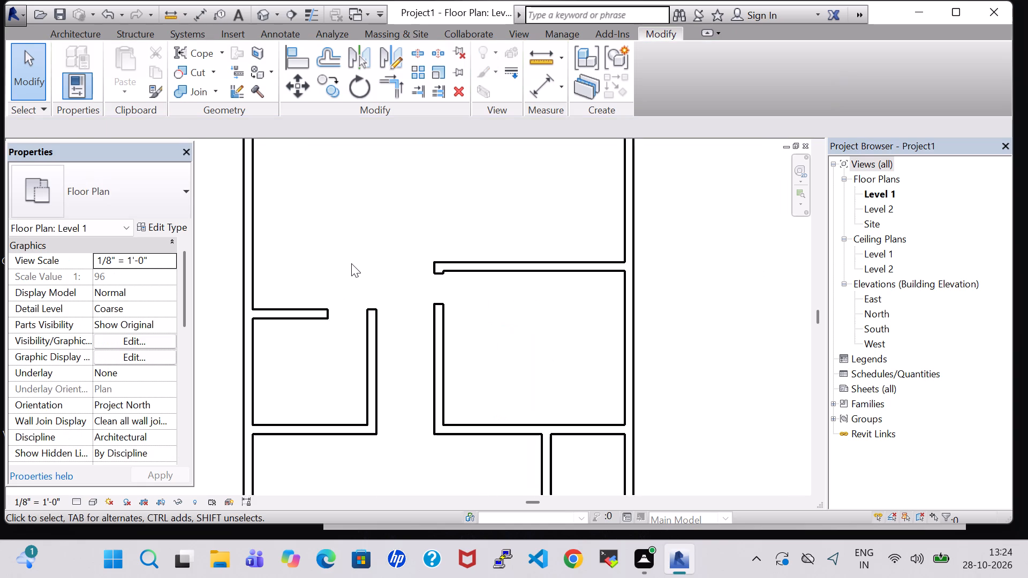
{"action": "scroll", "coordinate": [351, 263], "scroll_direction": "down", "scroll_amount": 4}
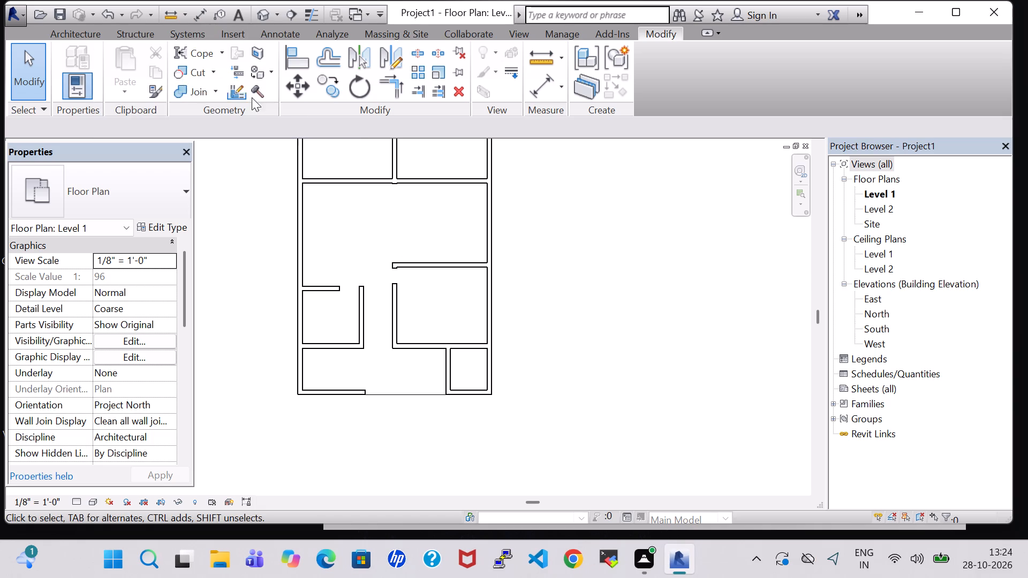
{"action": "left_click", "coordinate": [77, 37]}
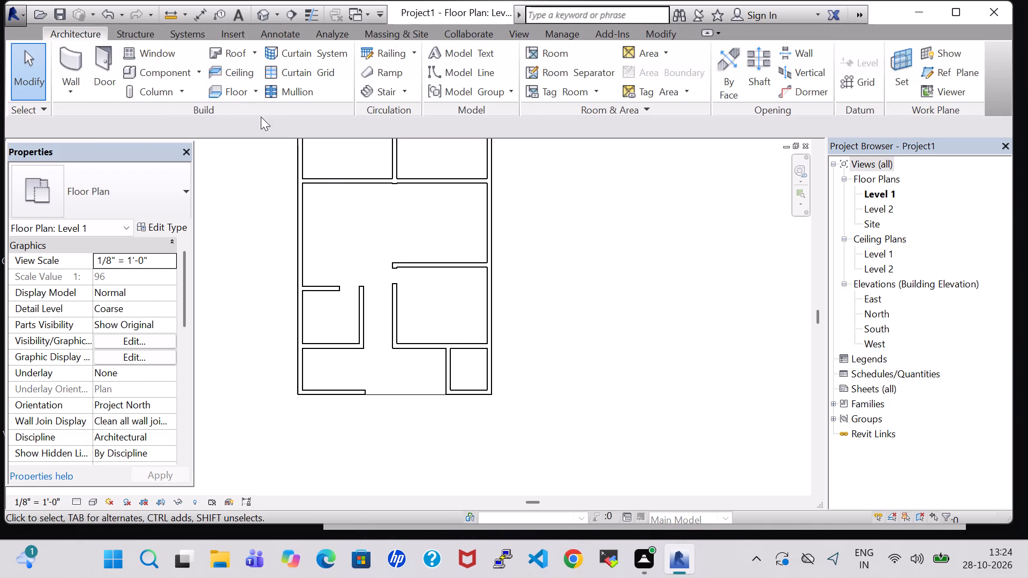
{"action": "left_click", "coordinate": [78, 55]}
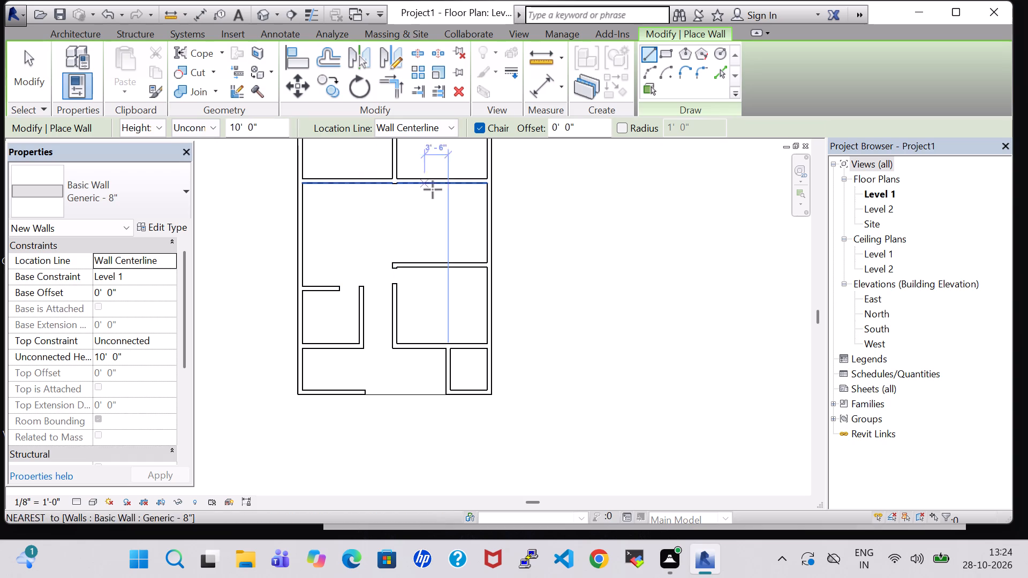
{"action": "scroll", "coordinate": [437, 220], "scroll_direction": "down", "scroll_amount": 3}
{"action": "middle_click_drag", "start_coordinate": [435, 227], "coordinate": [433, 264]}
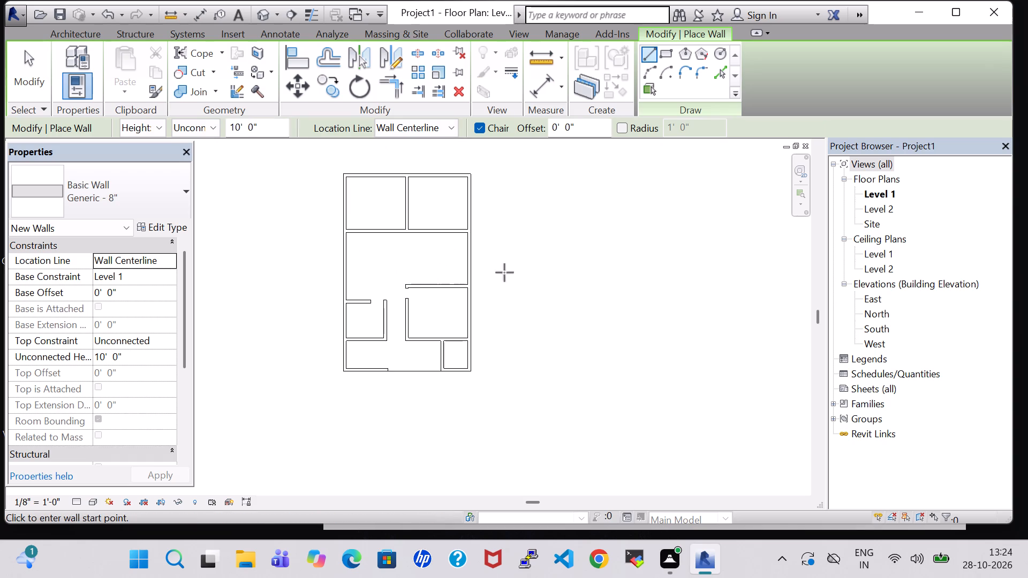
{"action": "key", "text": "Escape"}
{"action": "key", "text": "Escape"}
Nudge the east room's northern horizontal partition slightly north.
{"action": "left_click", "coordinate": [439, 284]}
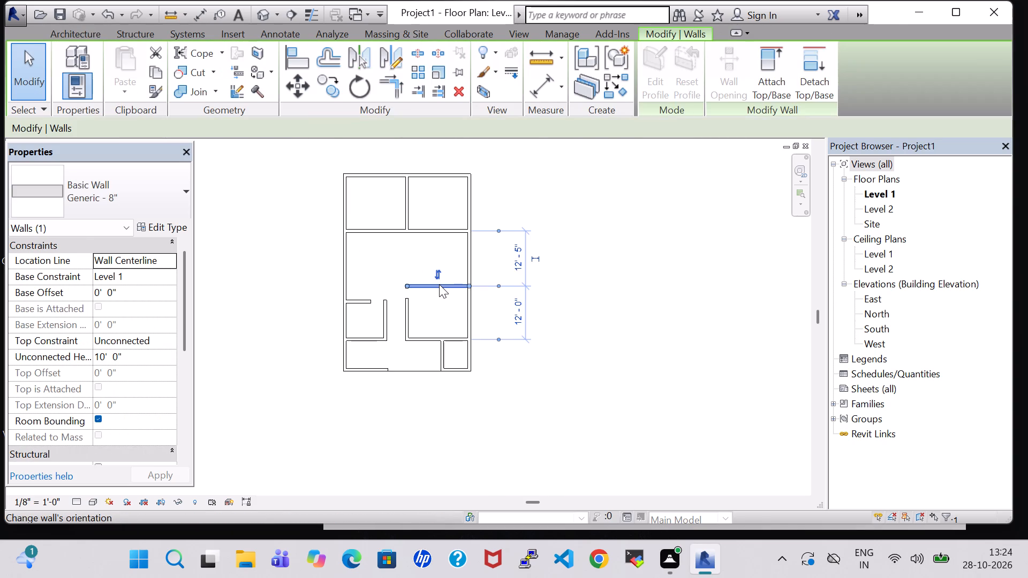
{"action": "key", "text": "Up"}
{"action": "key", "text": "Up"}
{"action": "key", "text": "Up"}
{"action": "key", "text": "Down"}
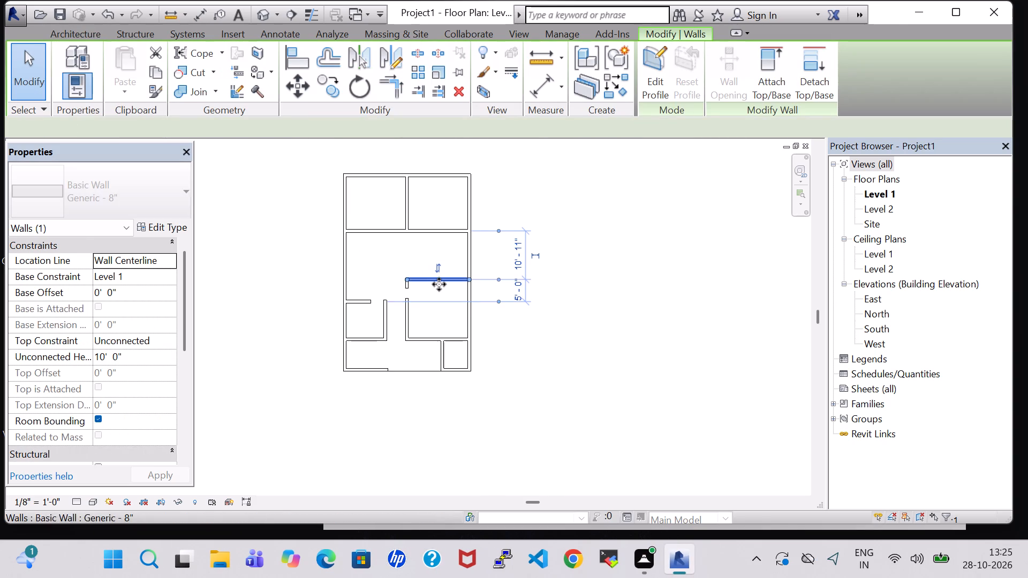
{"action": "key", "text": "Down"}
{"action": "left_click", "coordinate": [564, 276]}
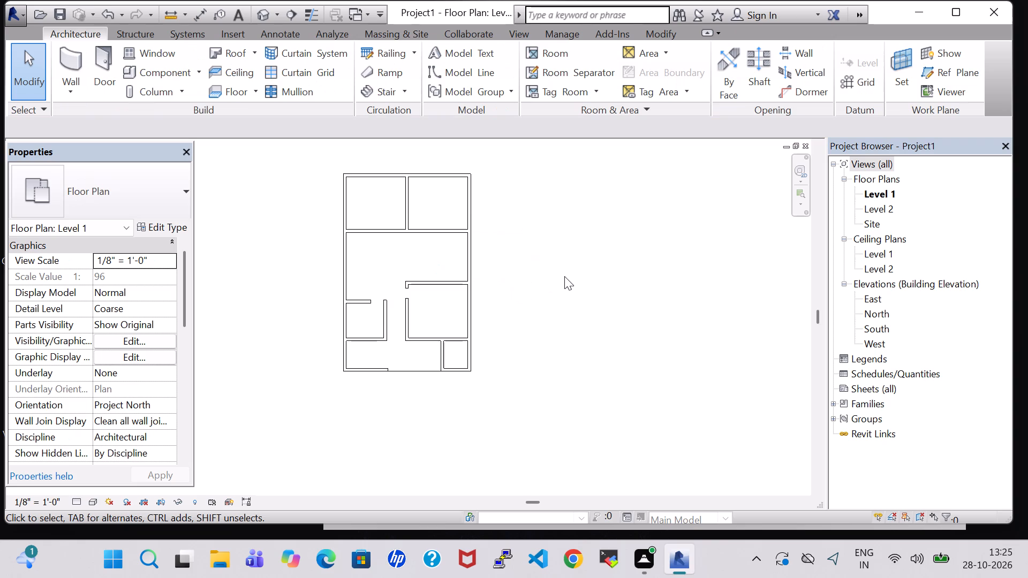
Draw a partition about 8'-10" west from the east exterior wall, with a branch about 5'-11" north and another south, each to the adjoining horizontal partition.
{"action": "left_click", "coordinate": [67, 64]}
{"action": "scroll", "coordinate": [489, 268], "scroll_direction": "up", "scroll_amount": 3}
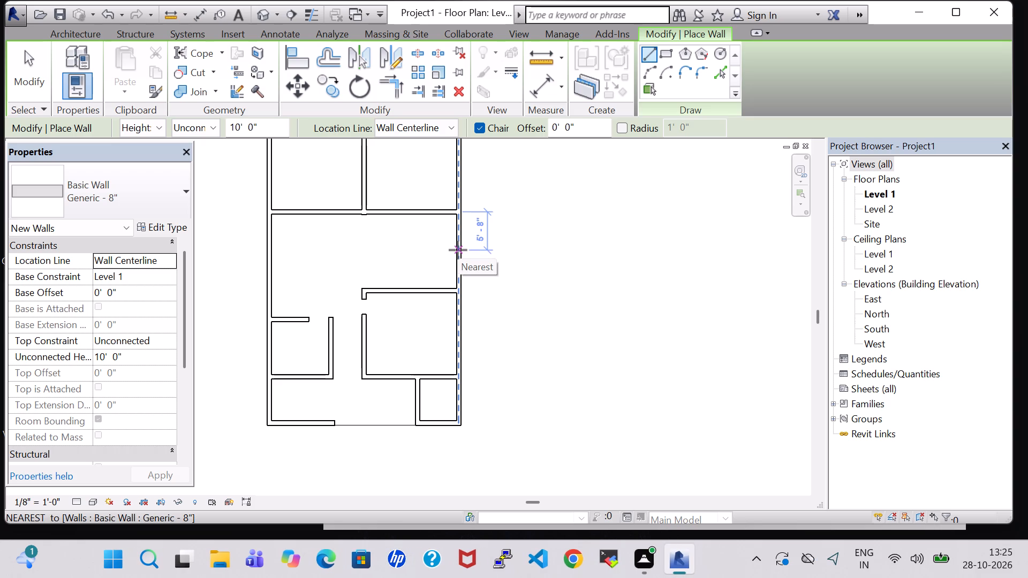
{"action": "left_click", "coordinate": [458, 252]}
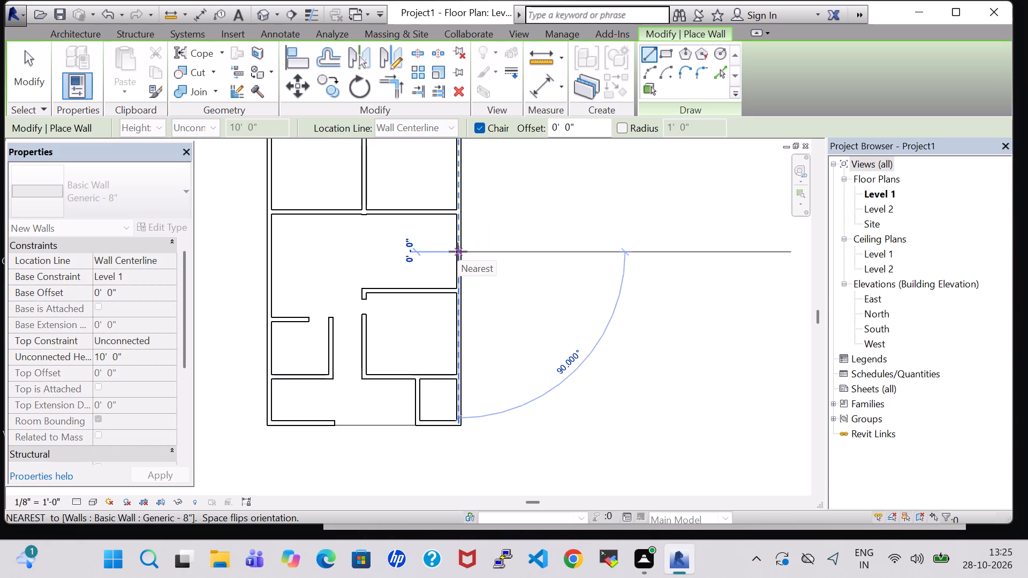
{"action": "left_click", "coordinate": [399, 248]}
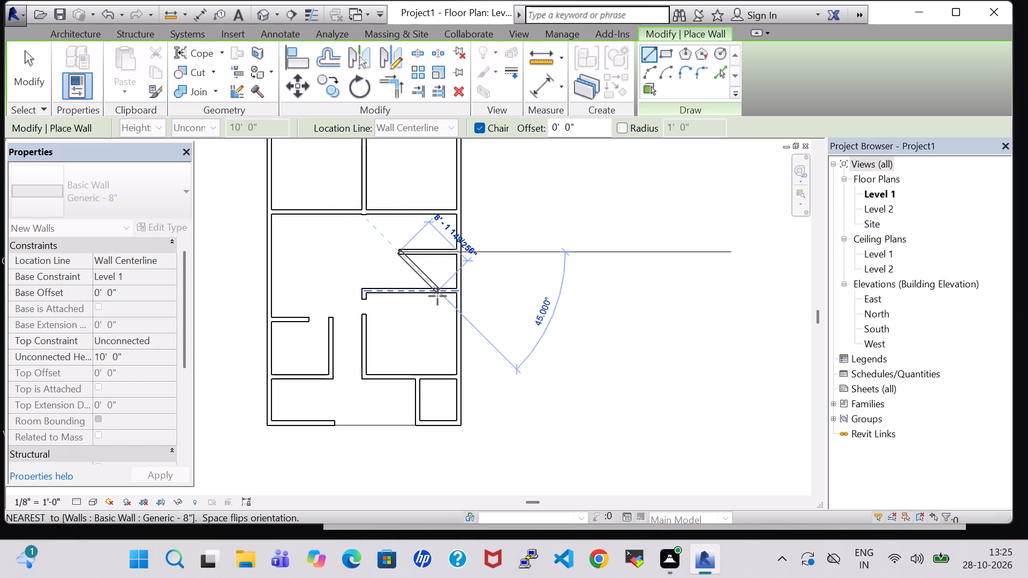
{"action": "left_click", "coordinate": [405, 209]}
{"action": "left_click", "coordinate": [400, 249]}
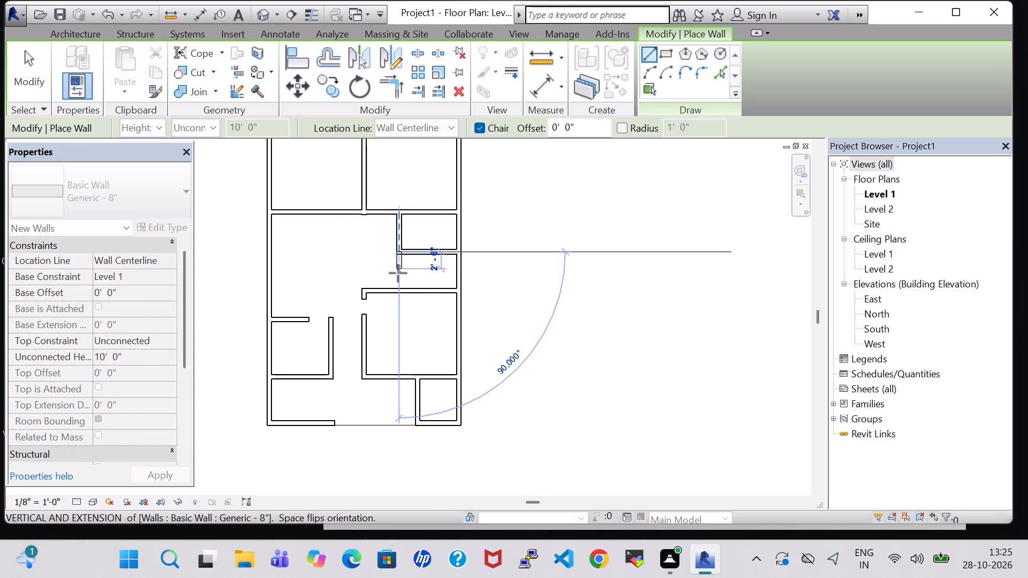
{"action": "left_click", "coordinate": [398, 290]}
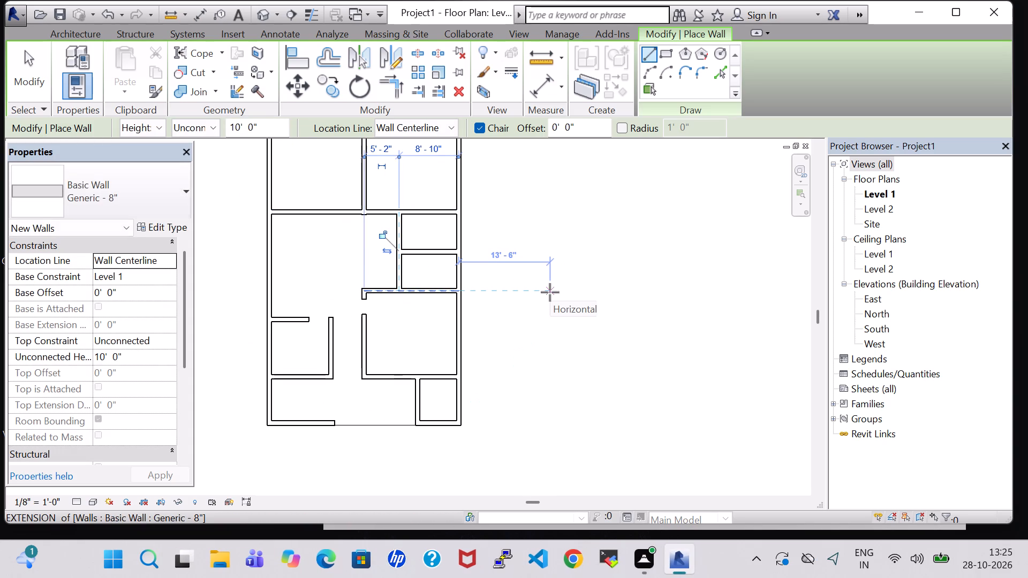
{"action": "key", "text": "Escape"}
{"action": "key", "text": "Escape"}
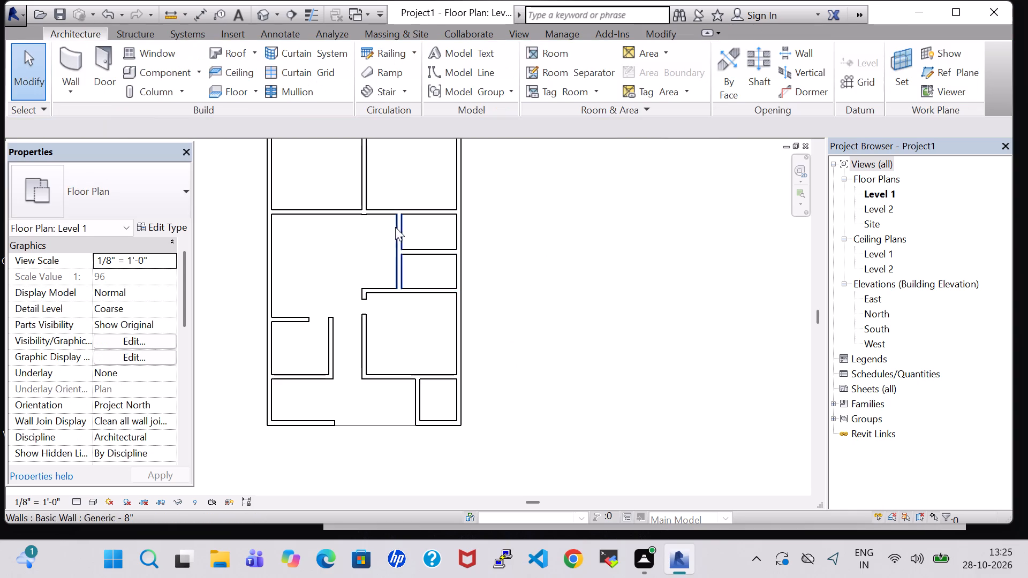
Nudge the vertical partition between the two northern rooms slightly north to clear its protrusion below the horizontal partition.
{"action": "scroll", "coordinate": [362, 223], "scroll_direction": "up", "scroll_amount": 6}
{"action": "left_click", "coordinate": [368, 203]}
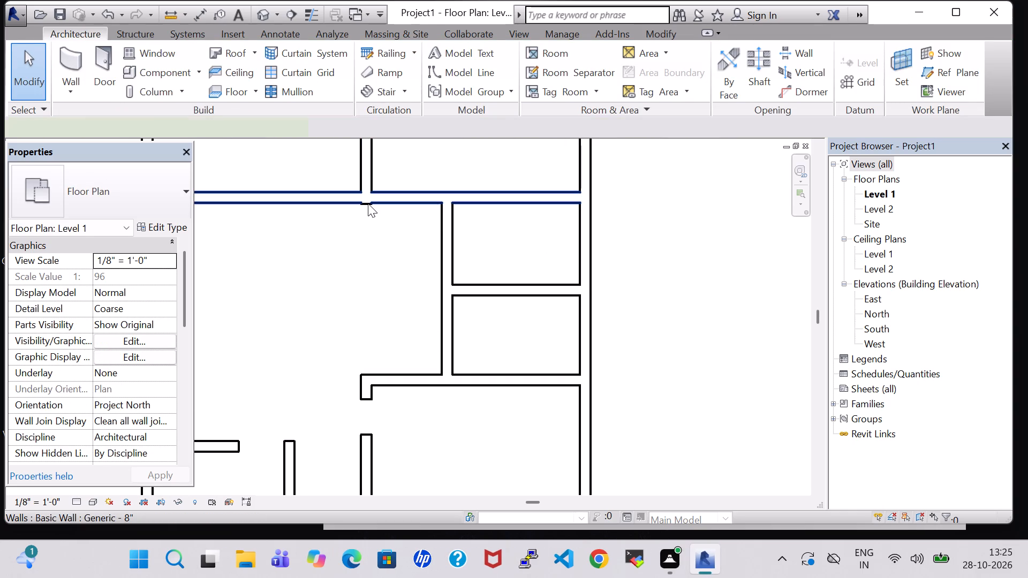
{"action": "left_click", "coordinate": [415, 270]}
{"action": "scroll", "coordinate": [415, 270], "scroll_direction": "up", "scroll_amount": 5}
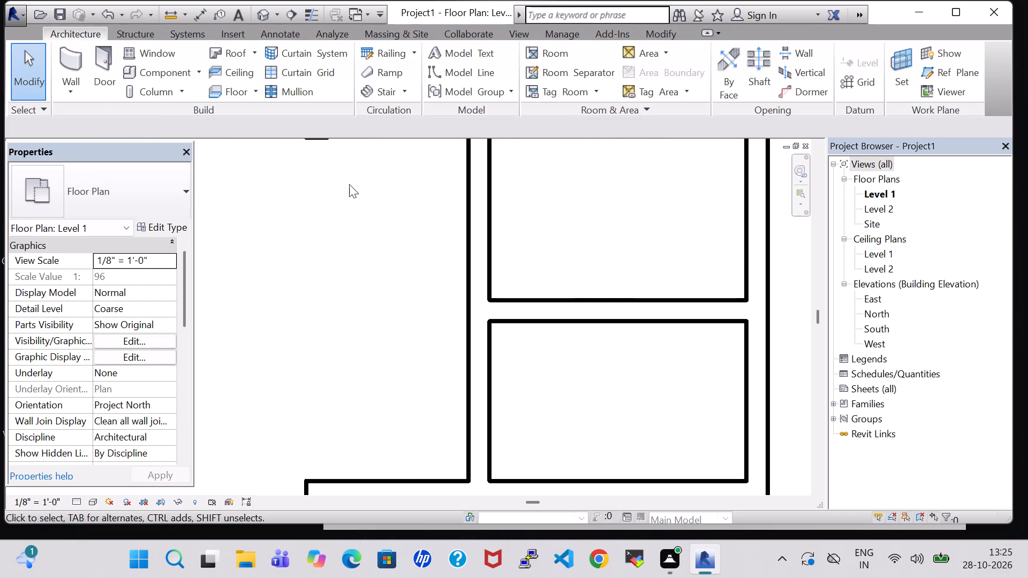
{"action": "middle_click_drag", "start_coordinate": [349, 184], "coordinate": [396, 476]}
{"action": "left_click", "coordinate": [362, 370]}
{"action": "key", "text": "Up"}
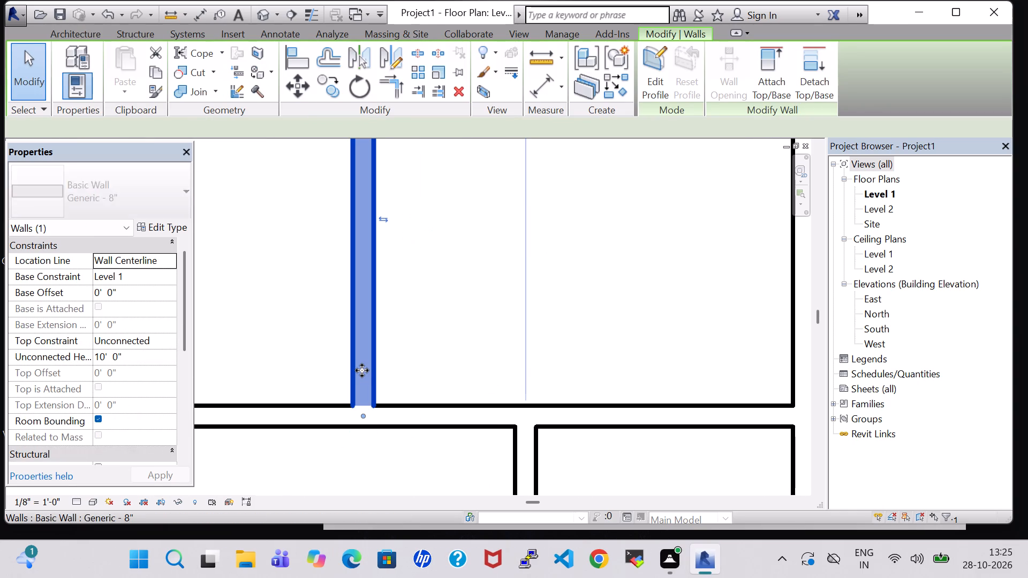
{"action": "left_click", "coordinate": [428, 344]}
Nudge the large east room's northern horizontal partition north to about 4'-11" from the next horizontal partition.
{"action": "scroll", "coordinate": [428, 344], "scroll_direction": "down", "scroll_amount": 7}
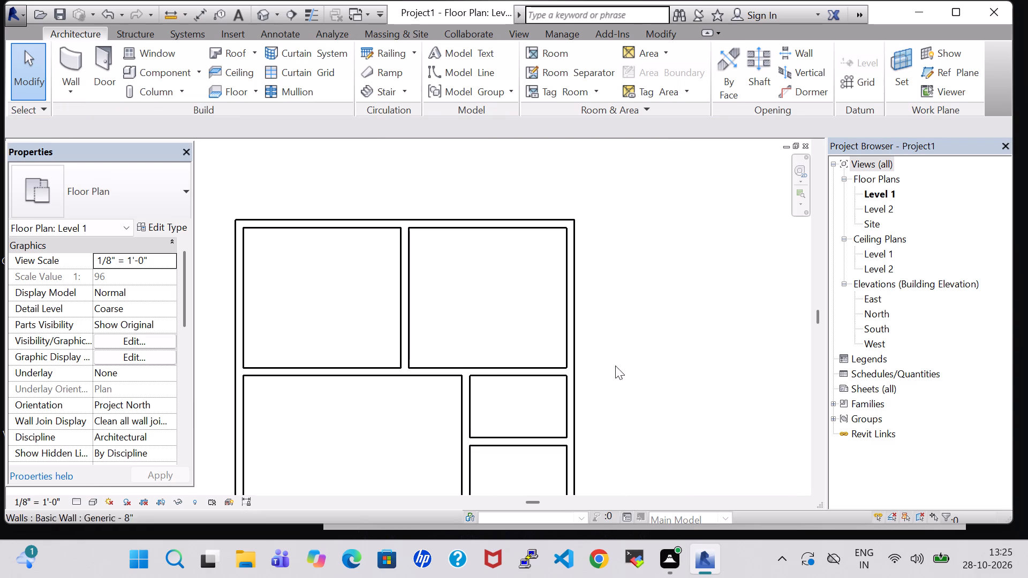
{"action": "middle_click", "coordinate": [658, 367]}
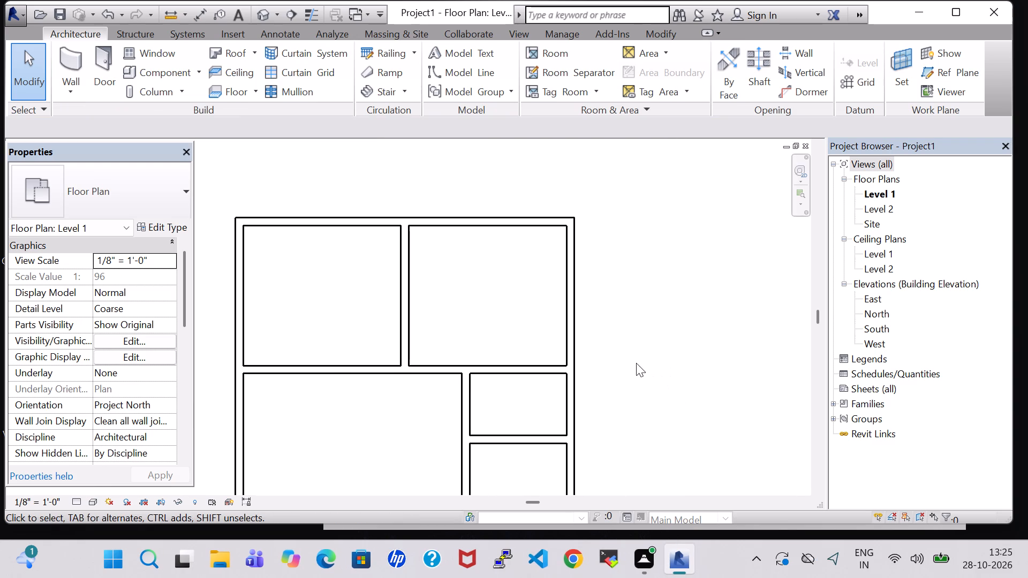
{"action": "scroll", "coordinate": [636, 363], "scroll_direction": "down", "scroll_amount": 1}
{"action": "middle_click_drag", "start_coordinate": [636, 363], "coordinate": [624, 311]}
{"action": "scroll", "coordinate": [618, 318], "scroll_direction": "down", "scroll_amount": 2}
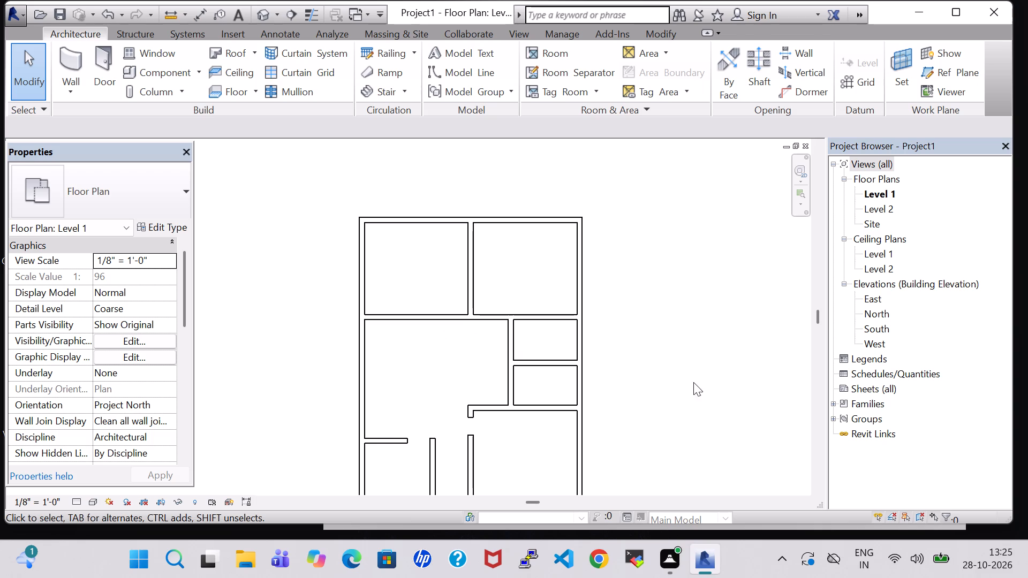
{"action": "middle_click_drag", "start_coordinate": [693, 382], "coordinate": [698, 297]}
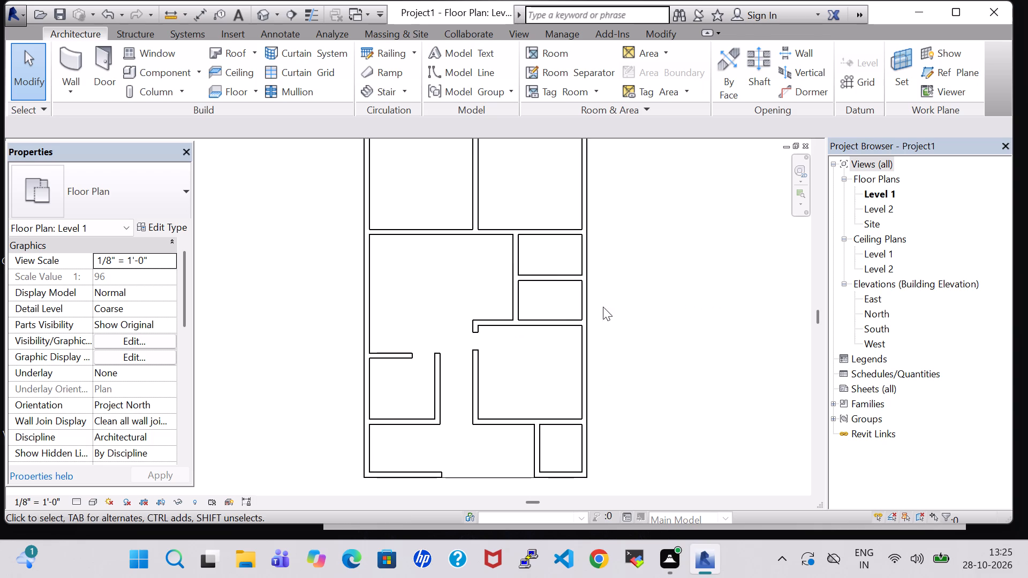
{"action": "left_click", "coordinate": [567, 324]}
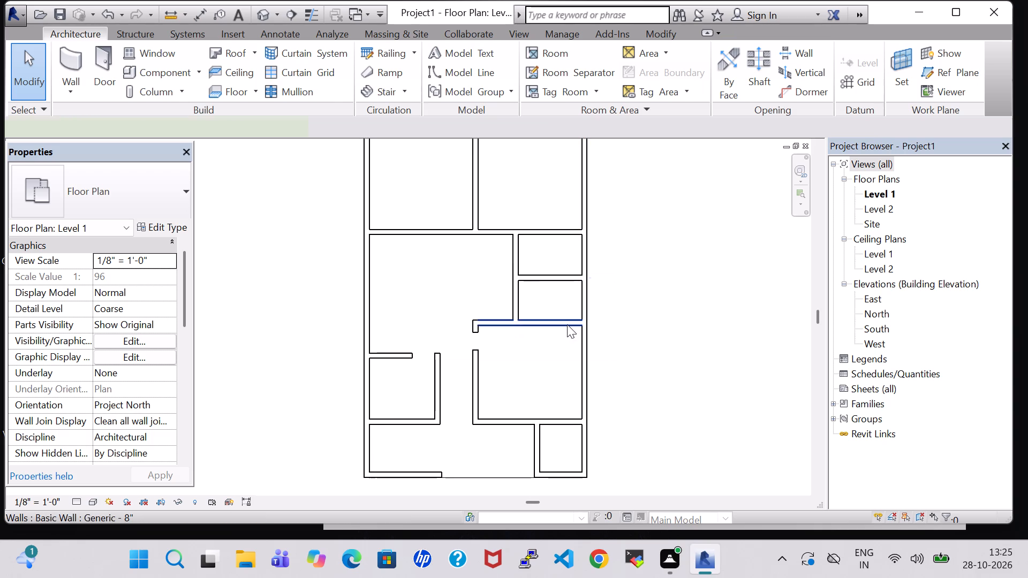
{"action": "key", "text": "Up"}
{"action": "key", "text": "Up"}
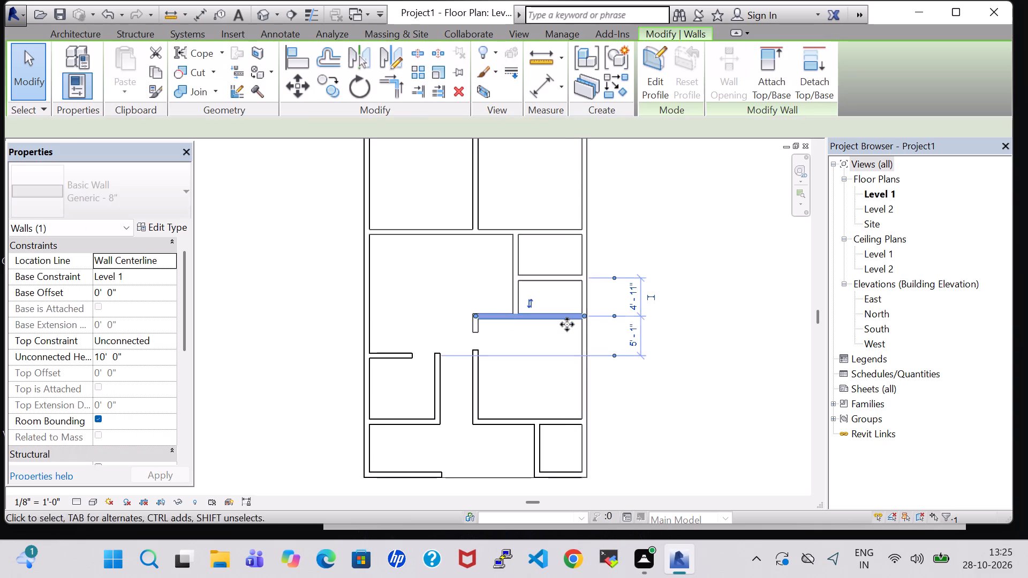
{"action": "left_click", "coordinate": [731, 256]}
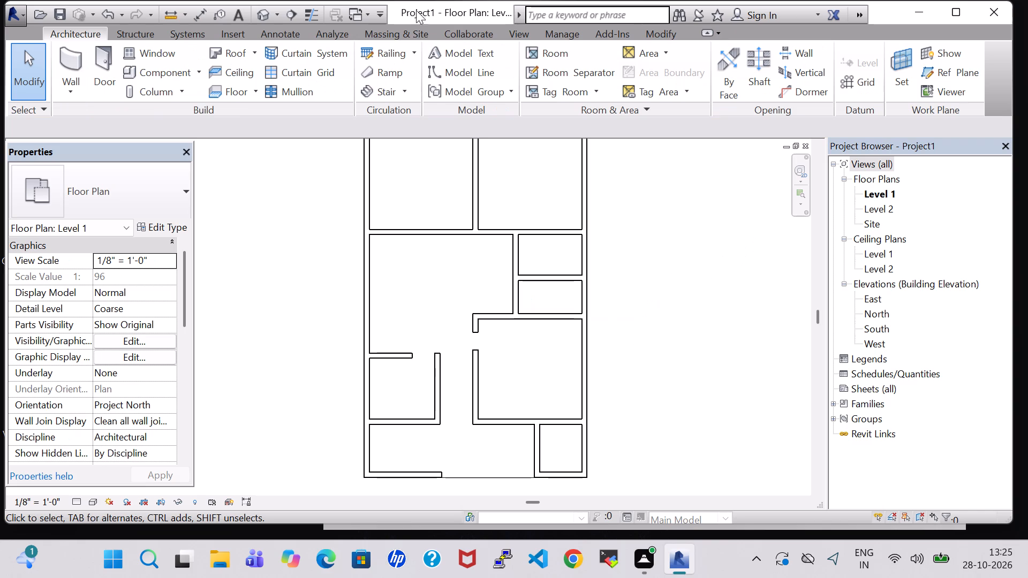
Split the short wall stub north of the east room's opening and delete its southern piece to widen the opening.
{"action": "left_click", "coordinate": [658, 28]}
{"action": "scroll", "coordinate": [467, 352], "scroll_direction": "up", "scroll_amount": 4}
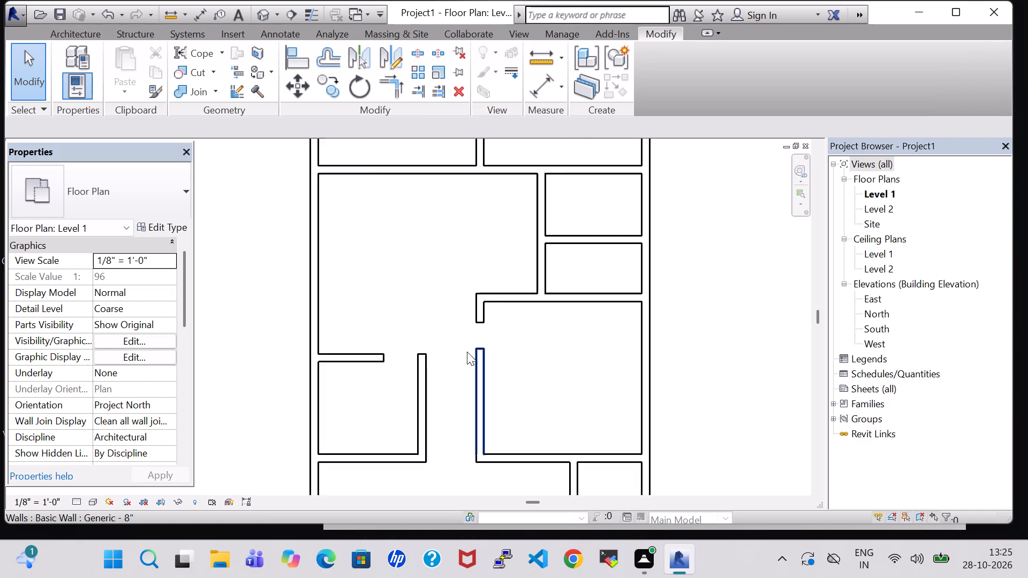
{"action": "left_click", "coordinate": [424, 59]}
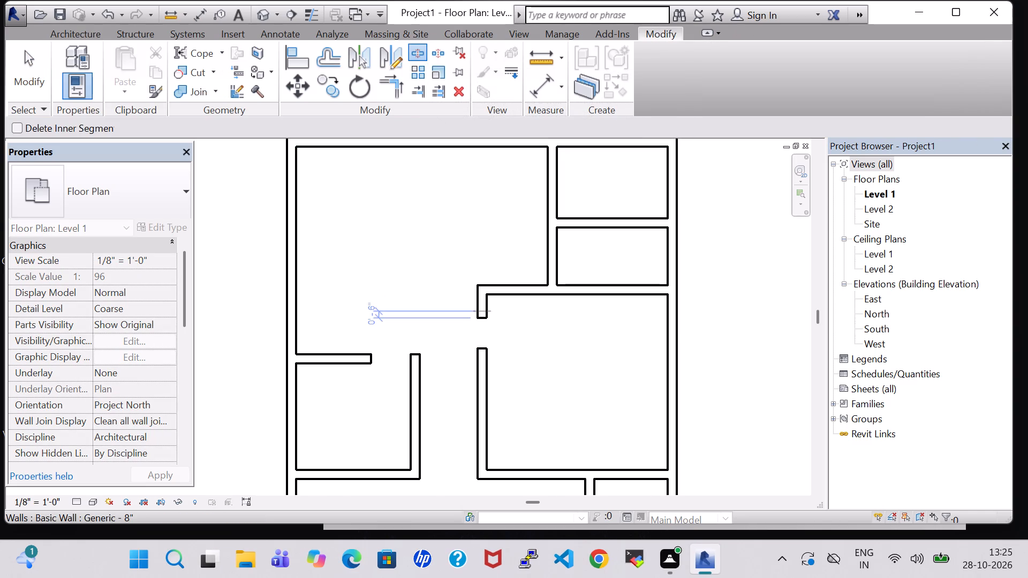
{"action": "left_click", "coordinate": [484, 304]}
{"action": "key", "text": "Escape"}
{"action": "key", "text": "Escape"}
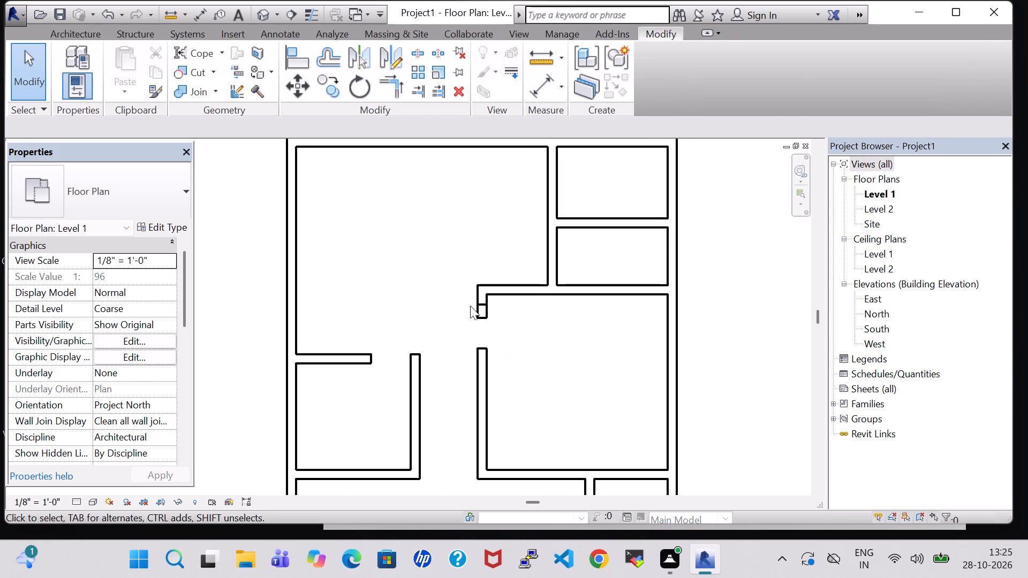
{"action": "left_click", "coordinate": [479, 315]}
{"action": "key", "text": "Delete"}
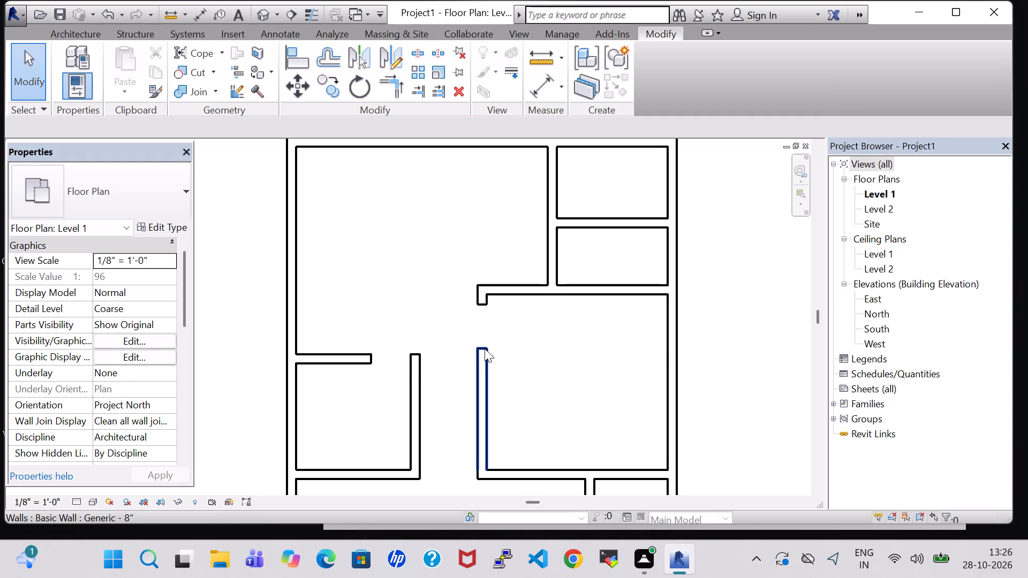
Nudge the southeast room's west partition west until it is about 4'-5" east of the corridor's east wall.
{"action": "scroll", "coordinate": [418, 321], "scroll_direction": "down", "scroll_amount": 1}
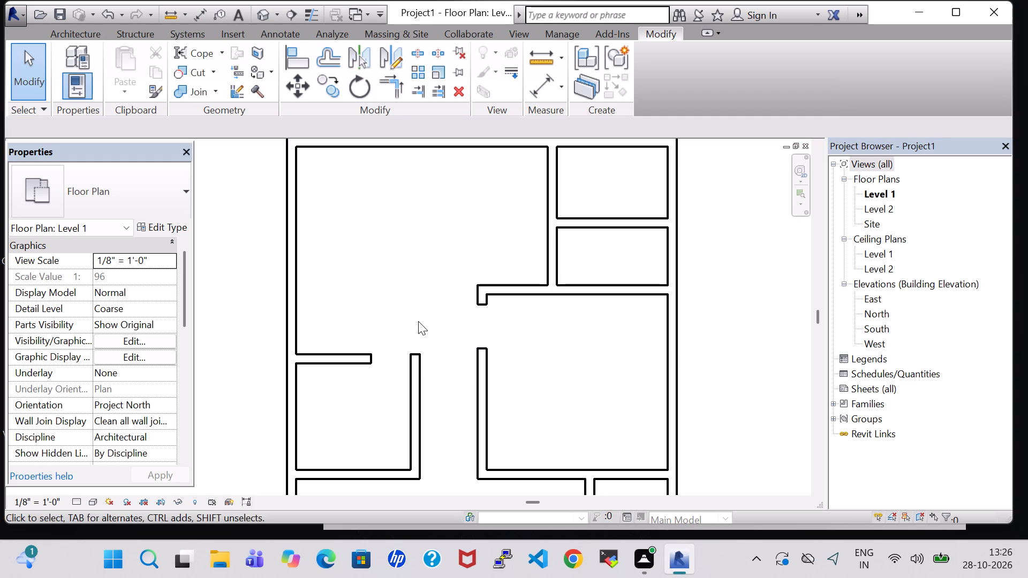
{"action": "scroll", "coordinate": [368, 238], "scroll_direction": "down", "scroll_amount": 1}
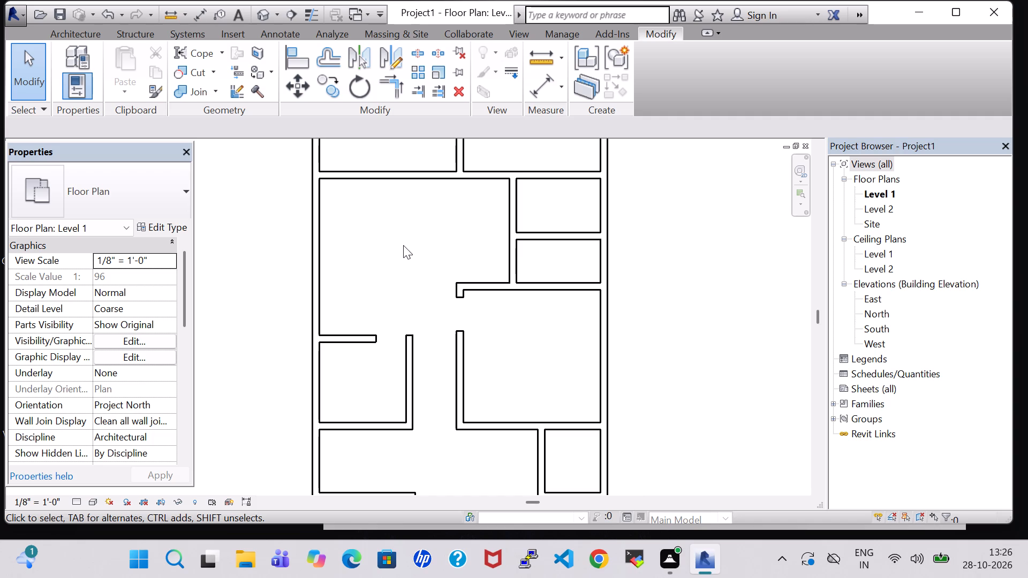
{"action": "scroll", "coordinate": [432, 235], "scroll_direction": "down", "scroll_amount": 2}
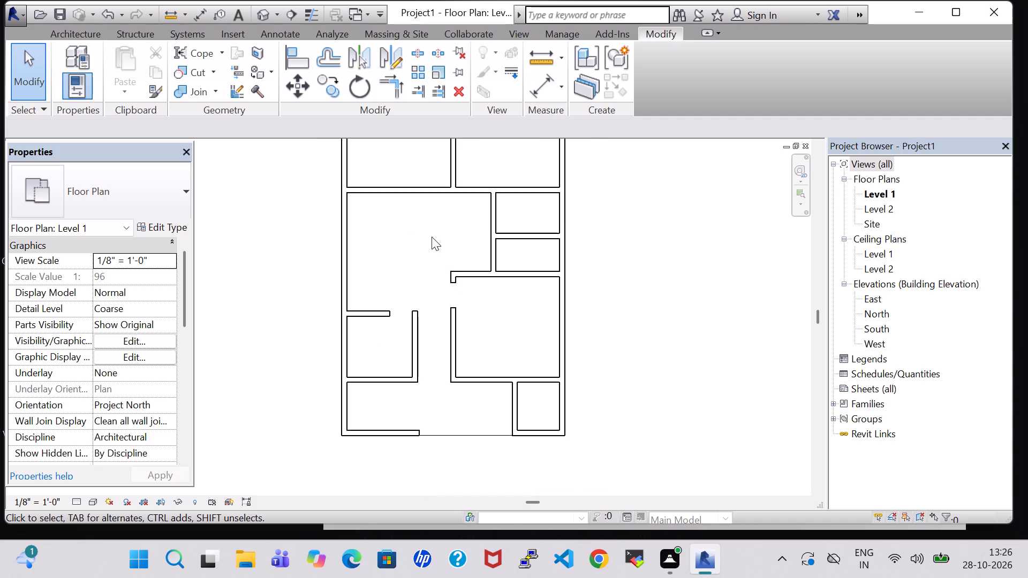
{"action": "scroll", "coordinate": [432, 237], "scroll_direction": "down", "scroll_amount": 1}
{"action": "middle_click_drag", "start_coordinate": [568, 334], "coordinate": [545, 298]}
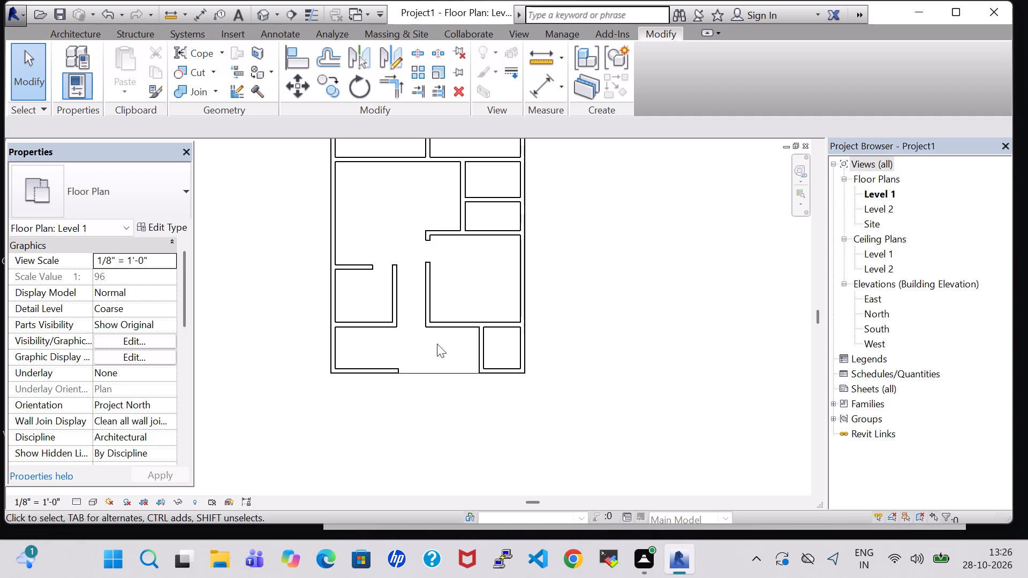
{"action": "left_click", "coordinate": [480, 347]}
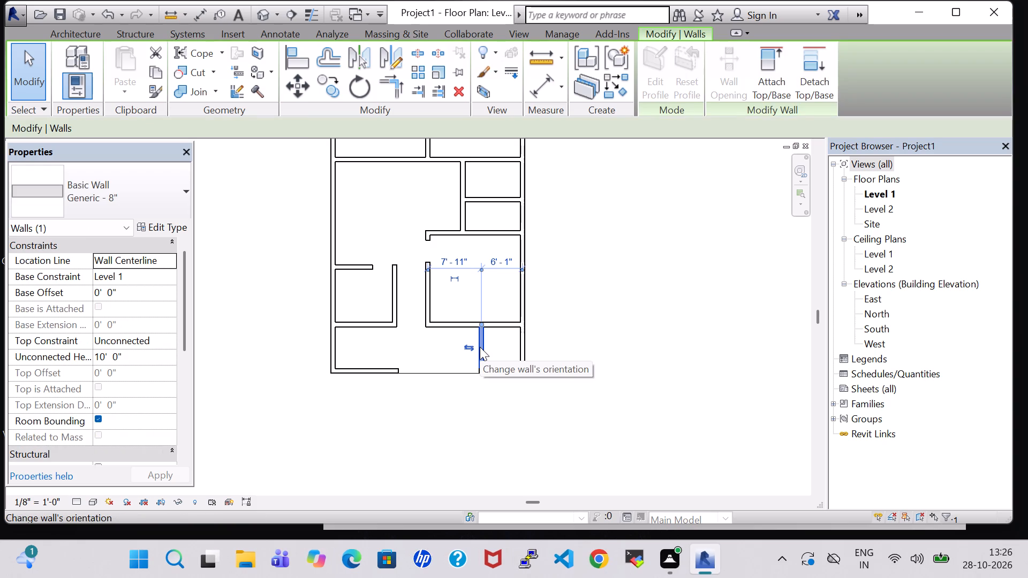
{"action": "key", "text": "Left"}
{"action": "key", "text": "Left"}
{"action": "key", "text": "Left"}
{"action": "key", "text": "Left"}
{"action": "key", "text": "Left"}
{"action": "key", "text": "Left"}
{"action": "key", "text": "Left"}
{"action": "key", "text": "Left"}
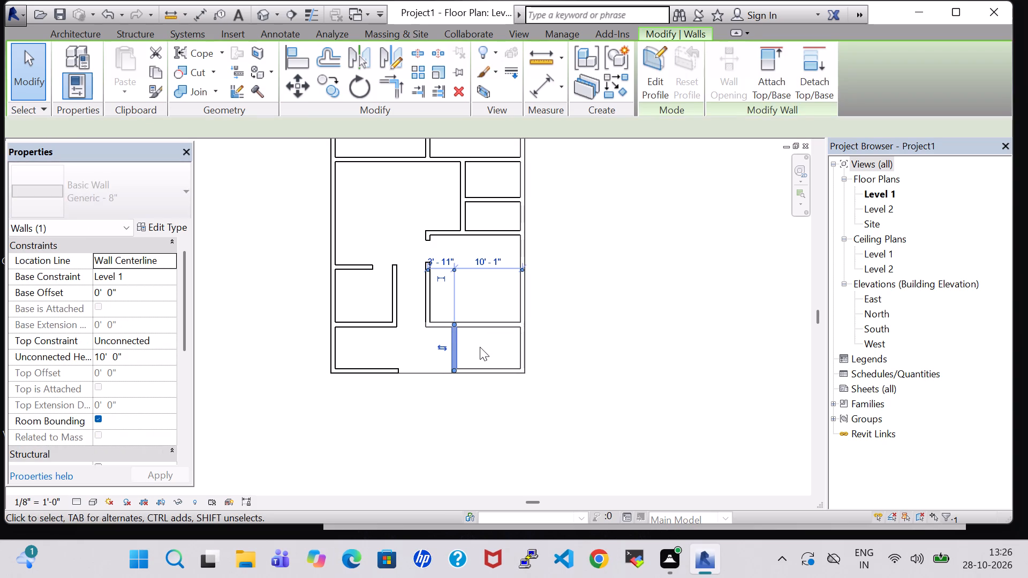
{"action": "key", "text": "Right"}
{"action": "left_click", "coordinate": [591, 339]}
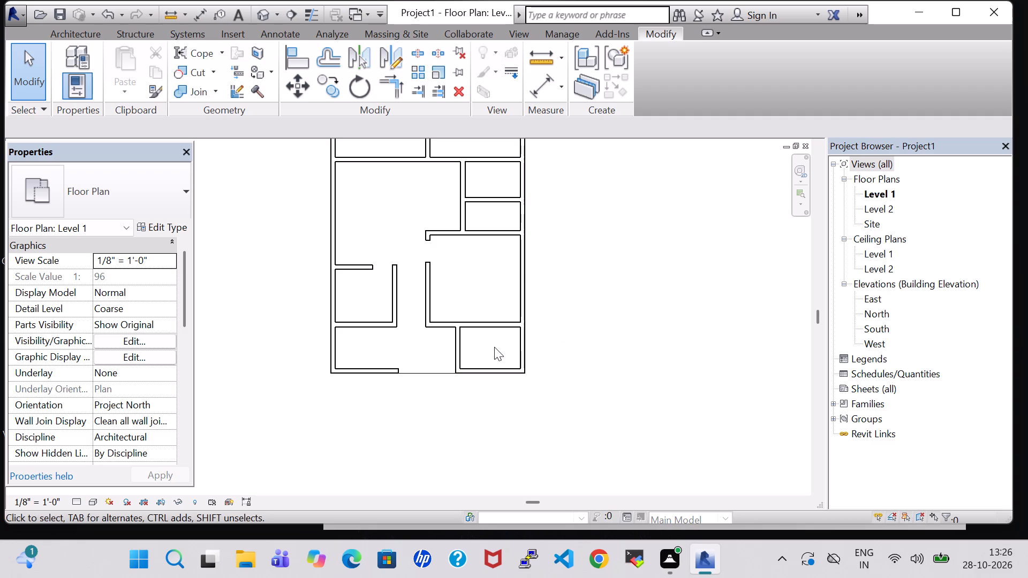
Nudge the corridor's east wall segment south of the opening slightly east.
{"action": "left_click", "coordinate": [429, 292]}
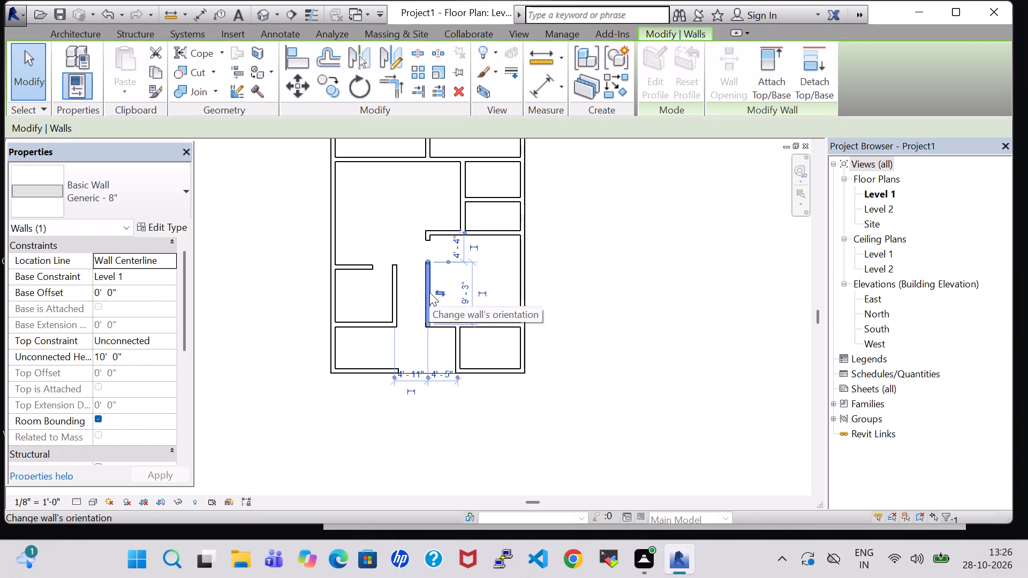
{"action": "key", "text": "Right"}
{"action": "left_click", "coordinate": [586, 273]}
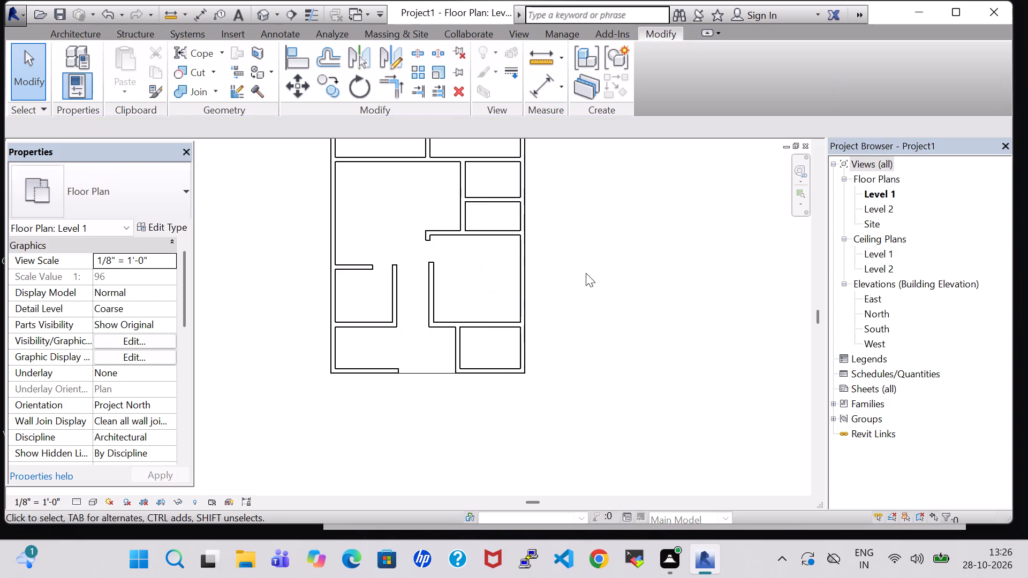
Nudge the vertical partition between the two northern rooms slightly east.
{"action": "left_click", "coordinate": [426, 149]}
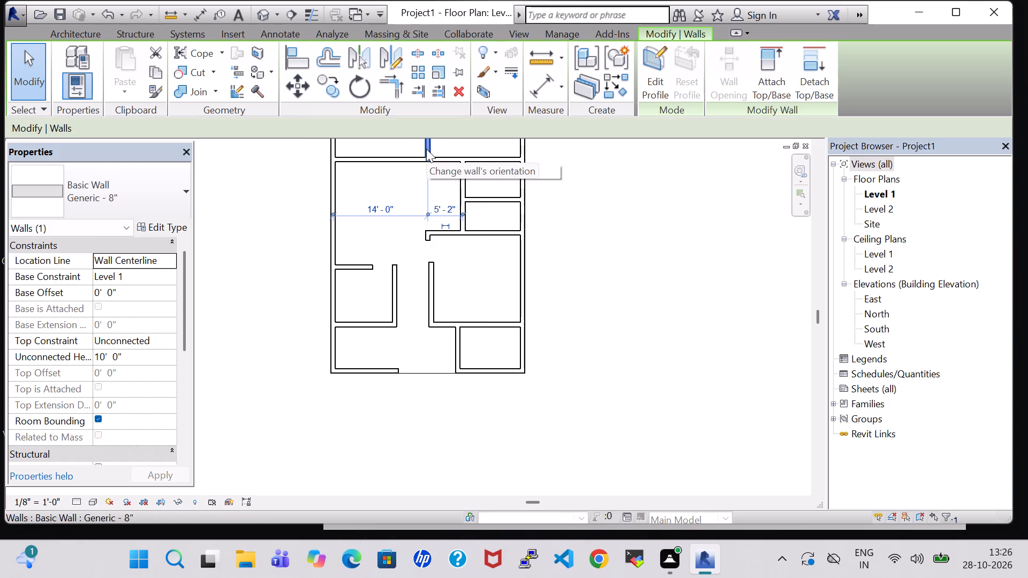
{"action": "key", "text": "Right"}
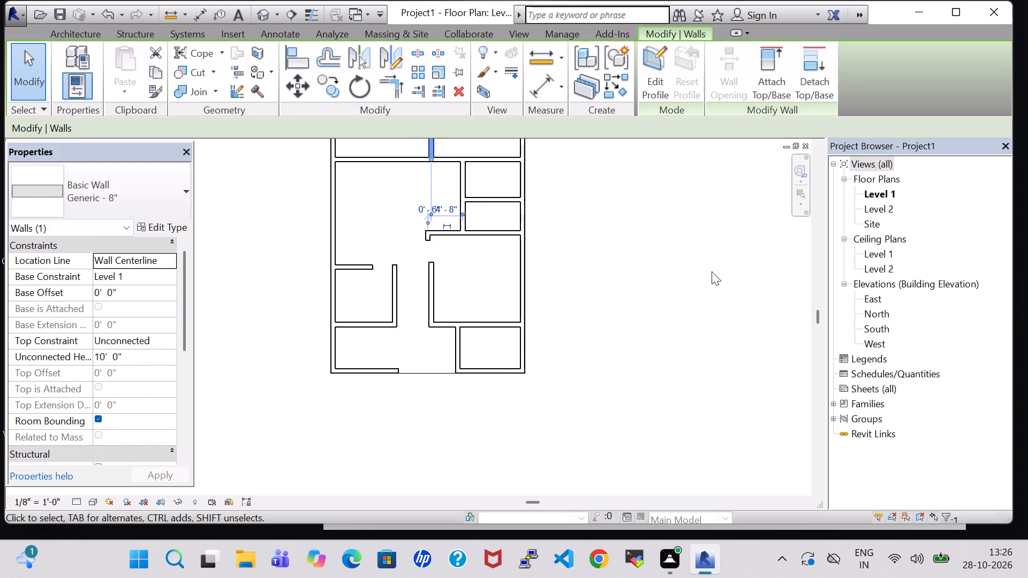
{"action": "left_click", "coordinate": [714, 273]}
Nudge the short wall stub north of the opening slightly east, in line with the wall segment south of it.
{"action": "left_click", "coordinate": [423, 234]}
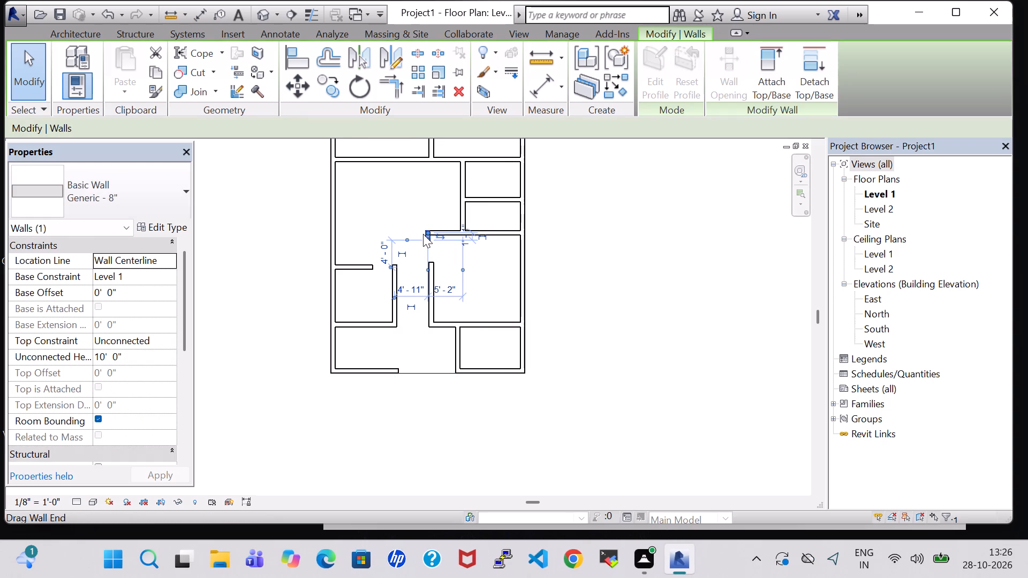
{"action": "key", "text": "Right"}
{"action": "key", "text": "Right"}
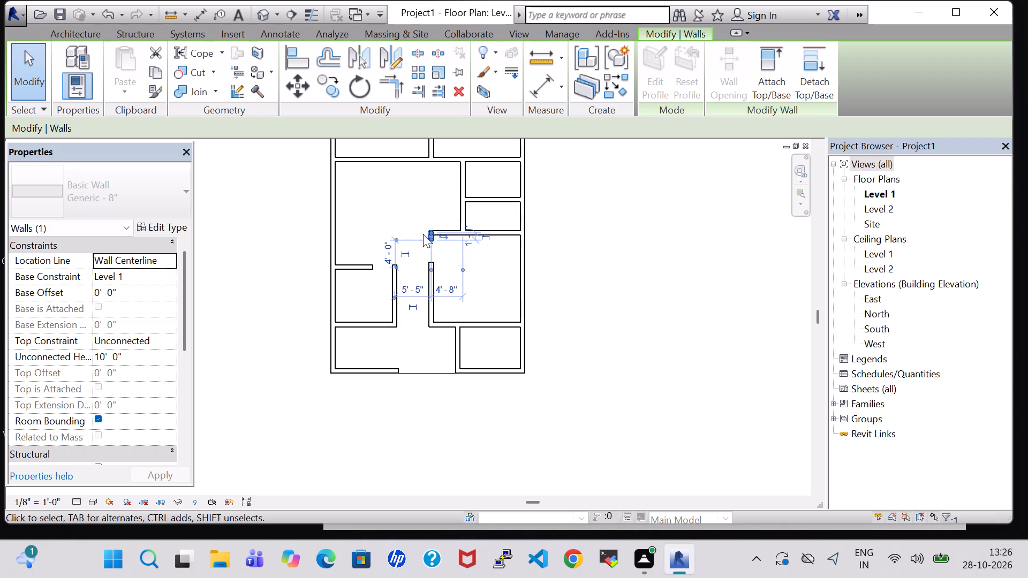
{"action": "key", "text": "Left"}
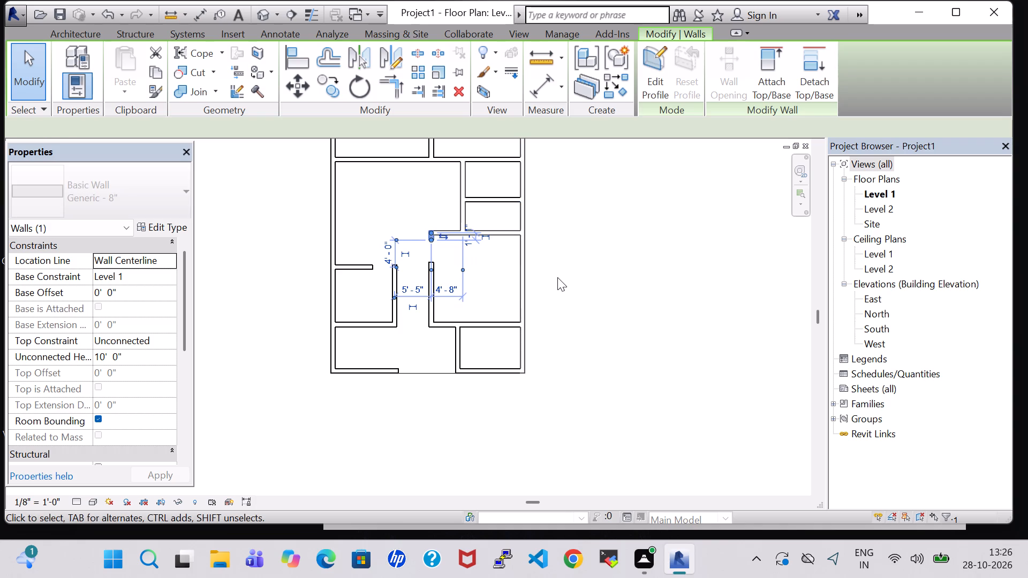
{"action": "left_click", "coordinate": [557, 277]}
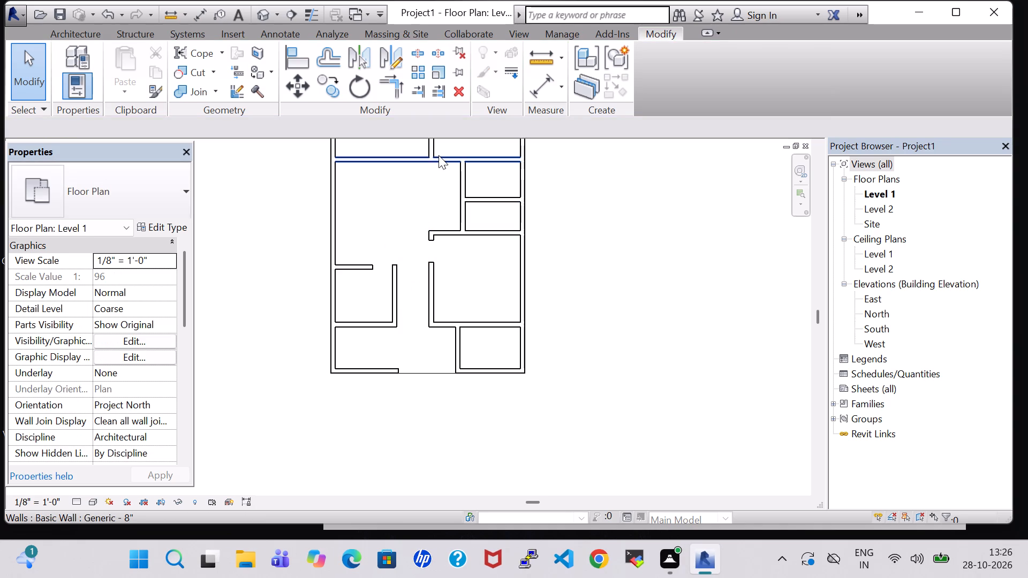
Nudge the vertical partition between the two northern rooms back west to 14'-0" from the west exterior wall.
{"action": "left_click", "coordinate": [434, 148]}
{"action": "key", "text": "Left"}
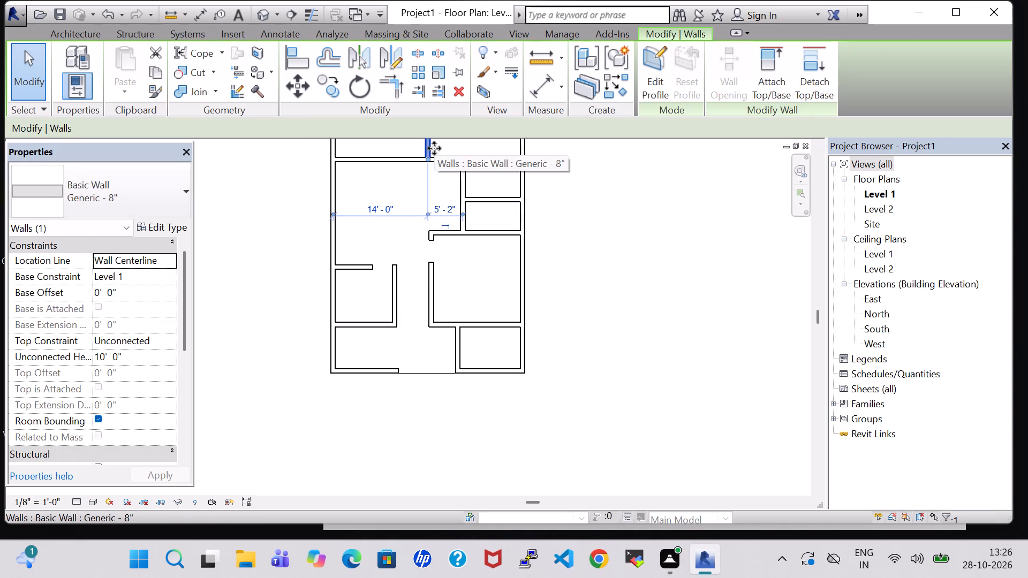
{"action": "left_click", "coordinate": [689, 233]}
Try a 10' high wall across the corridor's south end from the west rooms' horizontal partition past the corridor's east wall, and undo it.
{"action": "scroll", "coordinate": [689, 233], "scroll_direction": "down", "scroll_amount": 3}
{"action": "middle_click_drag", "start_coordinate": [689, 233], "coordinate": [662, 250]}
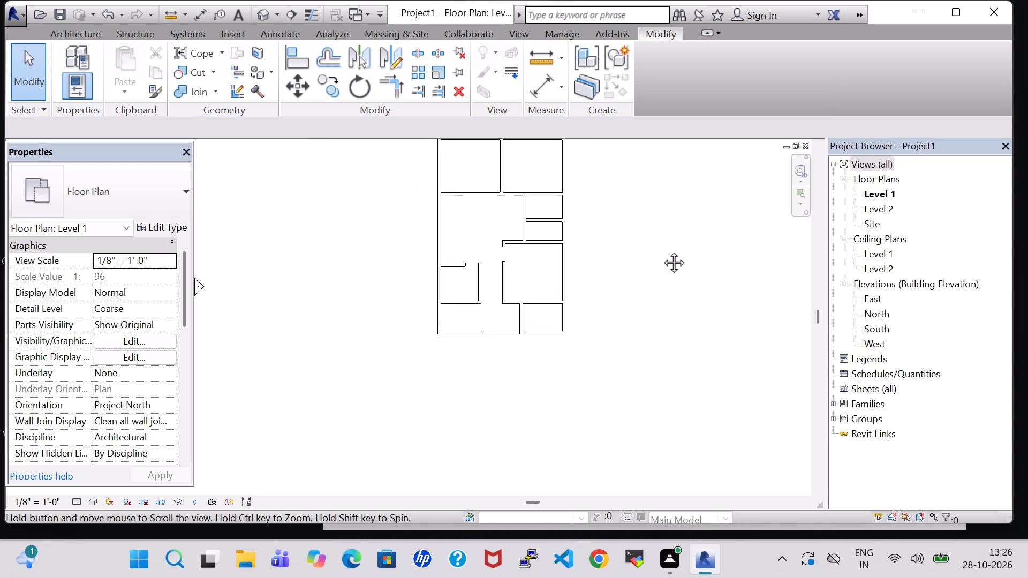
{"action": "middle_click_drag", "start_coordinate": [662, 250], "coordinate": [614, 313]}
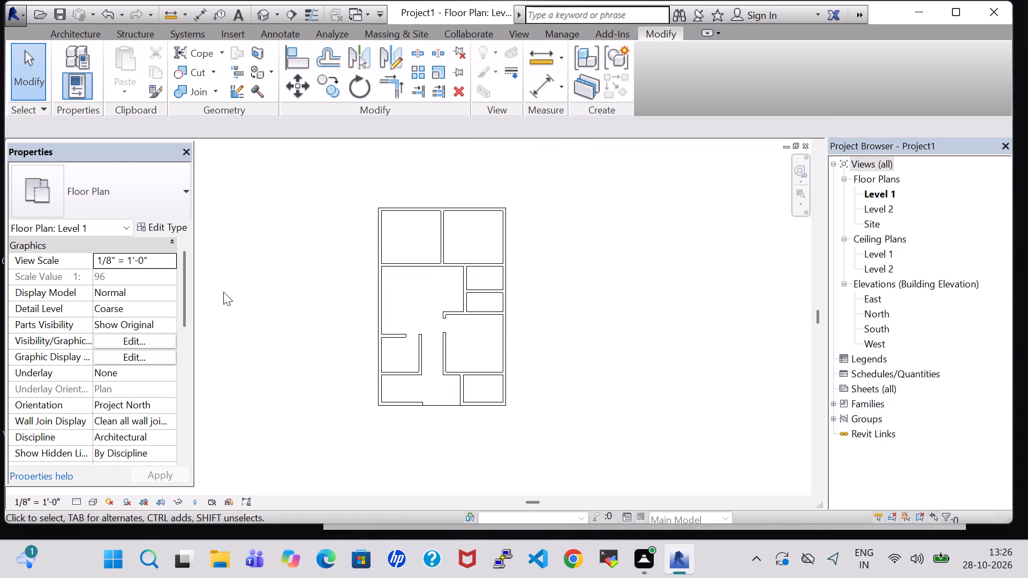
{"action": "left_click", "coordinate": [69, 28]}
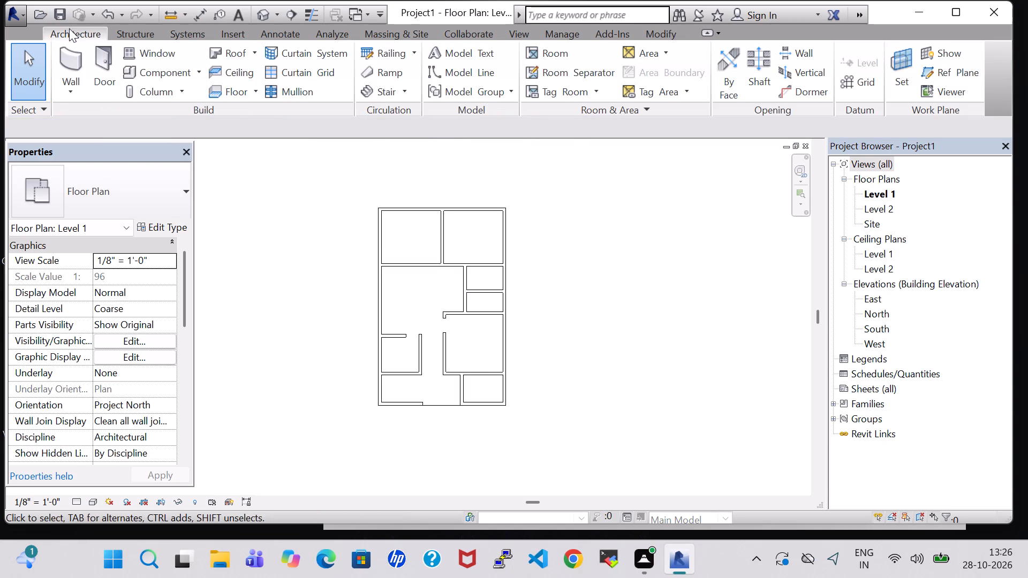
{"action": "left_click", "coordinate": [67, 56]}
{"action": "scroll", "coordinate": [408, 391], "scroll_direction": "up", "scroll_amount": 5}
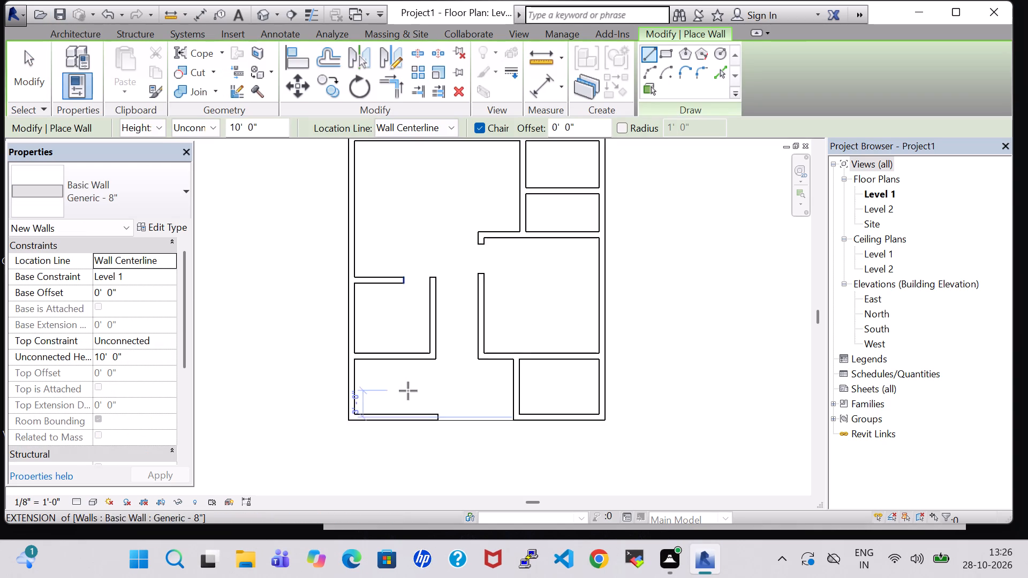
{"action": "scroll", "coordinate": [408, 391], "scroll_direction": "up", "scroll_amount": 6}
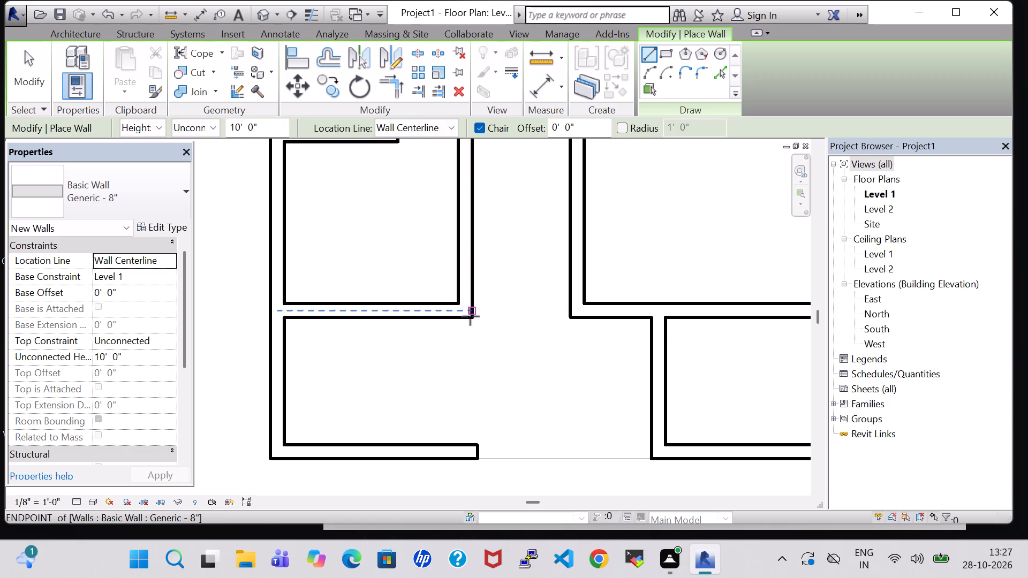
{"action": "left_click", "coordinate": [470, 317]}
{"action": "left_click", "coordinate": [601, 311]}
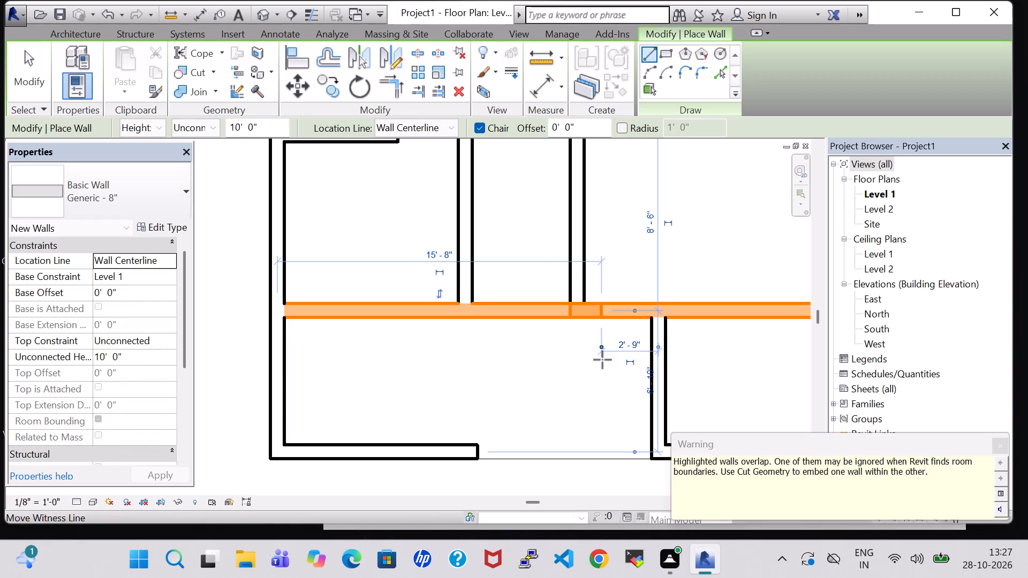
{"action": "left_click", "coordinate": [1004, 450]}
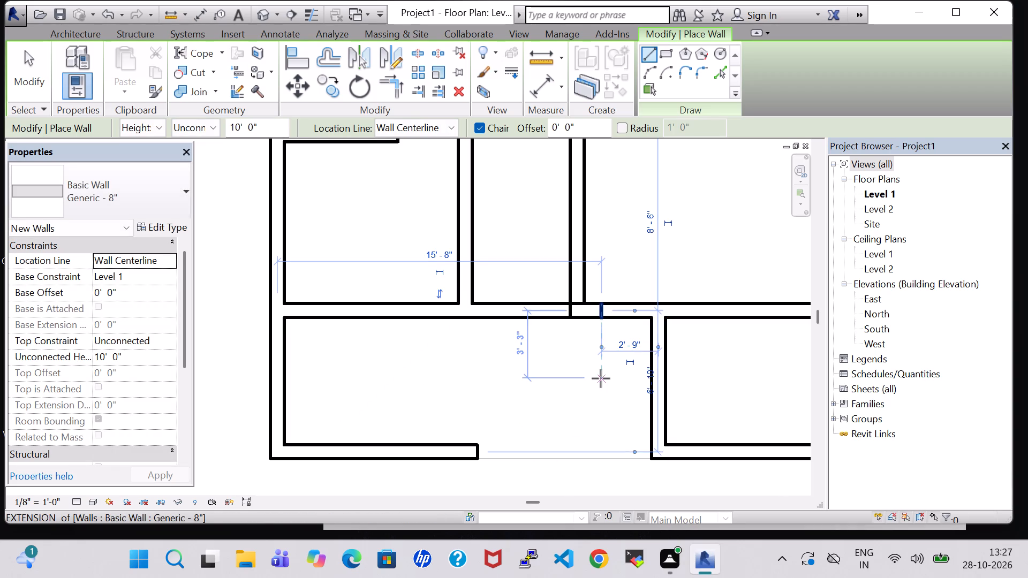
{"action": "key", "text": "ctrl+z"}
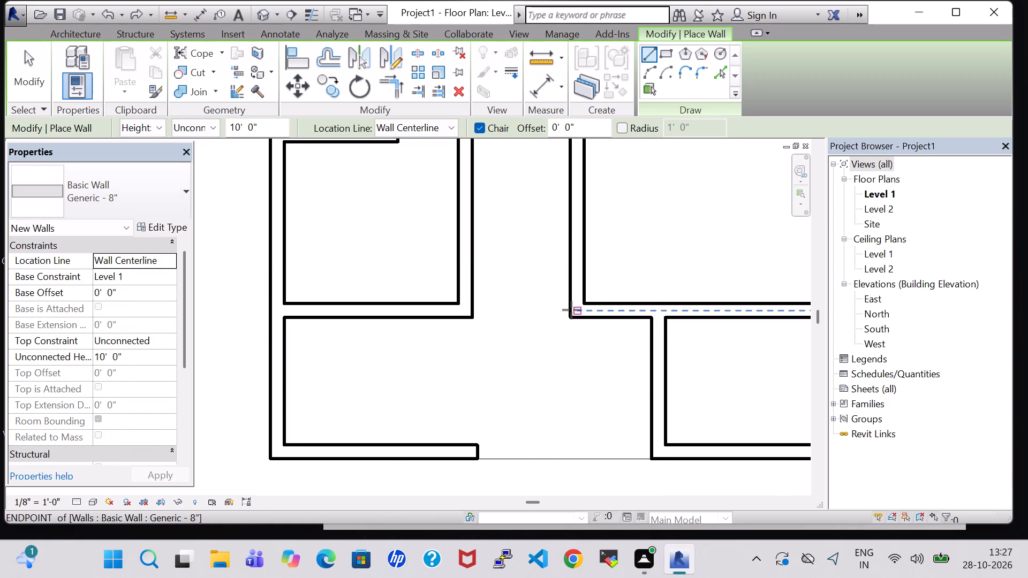
Draw a 10' high Generic - 8" wall closing the corridor's south end between its west and east walls.
{"action": "left_click", "coordinate": [473, 310]}
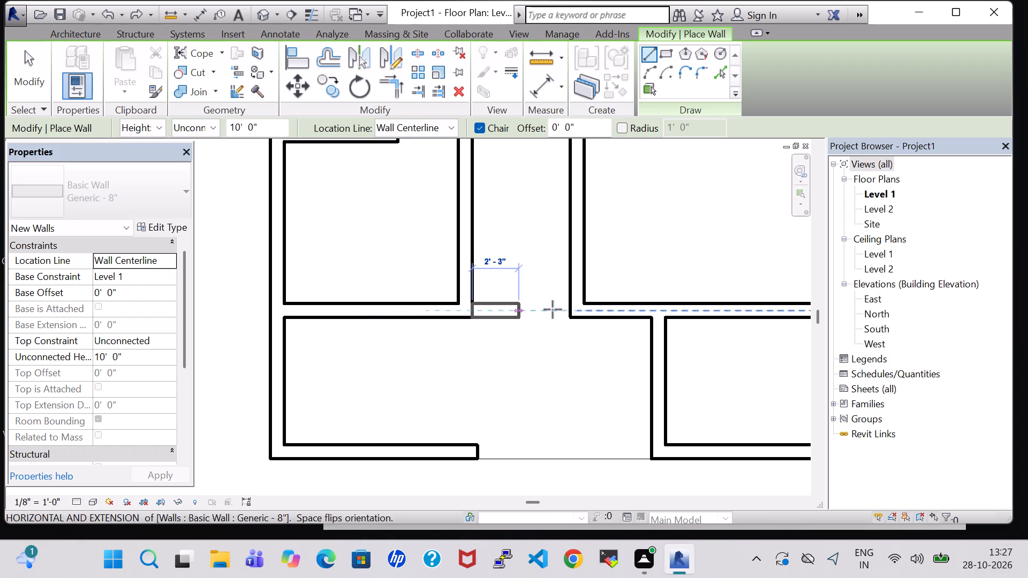
{"action": "left_click", "coordinate": [588, 308]}
{"action": "key", "text": "Escape"}
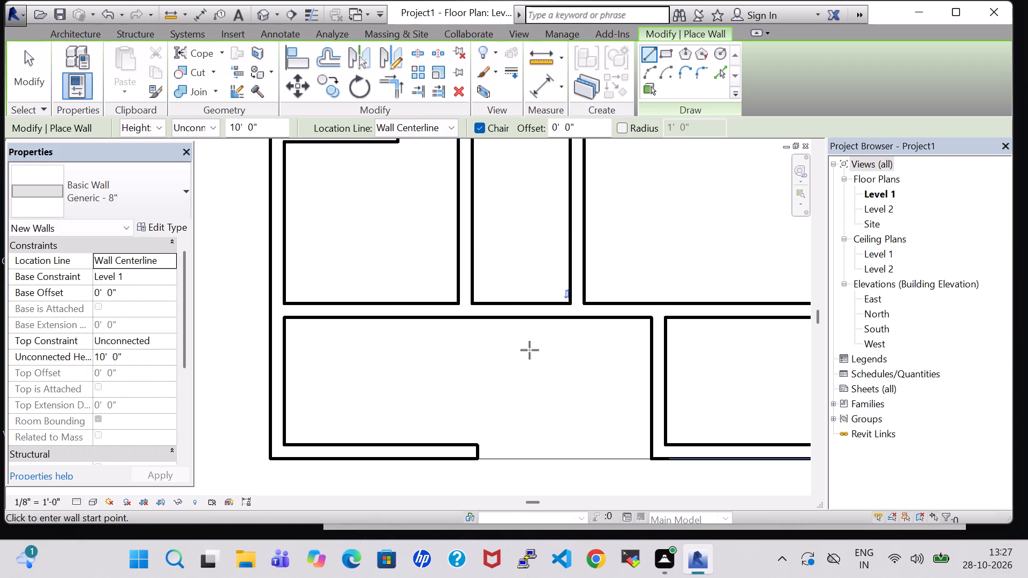
Draw a 10' high Generic - 8" wall closing the opening in the corridor's east wall, up to the stub north of it.
{"action": "scroll", "coordinate": [545, 350], "scroll_direction": "down", "scroll_amount": 2}
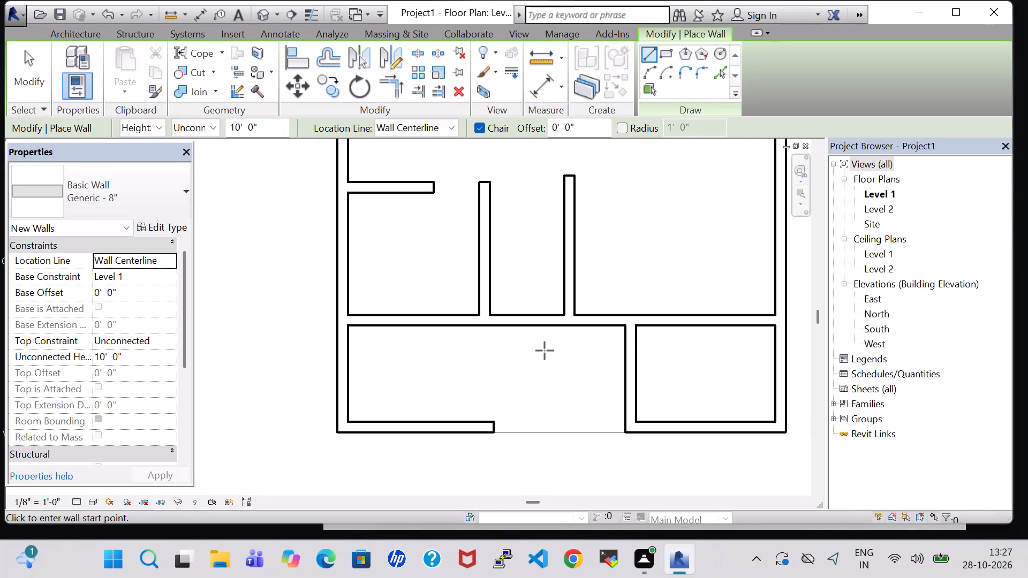
{"action": "middle_click_drag", "start_coordinate": [550, 258], "coordinate": [520, 331]}
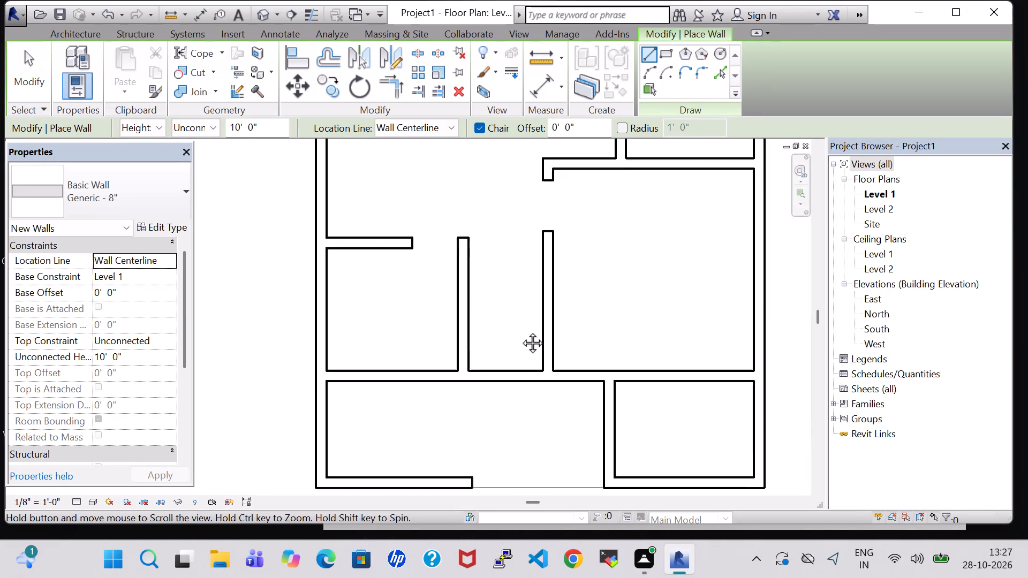
{"action": "middle_click_drag", "start_coordinate": [520, 331], "coordinate": [518, 337]}
{"action": "scroll", "coordinate": [524, 325], "scroll_direction": "up", "scroll_amount": 2}
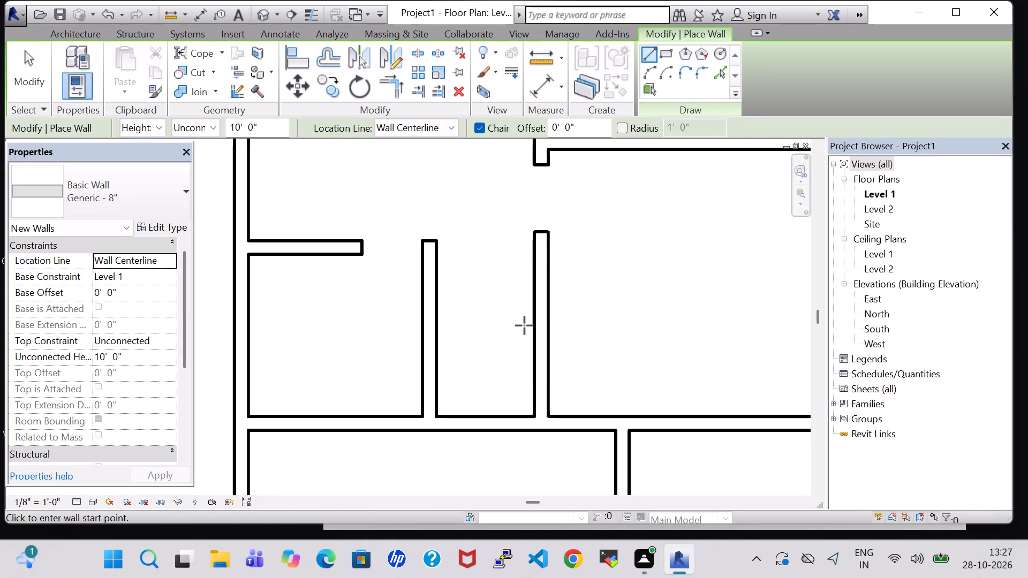
{"action": "left_click", "coordinate": [544, 233]}
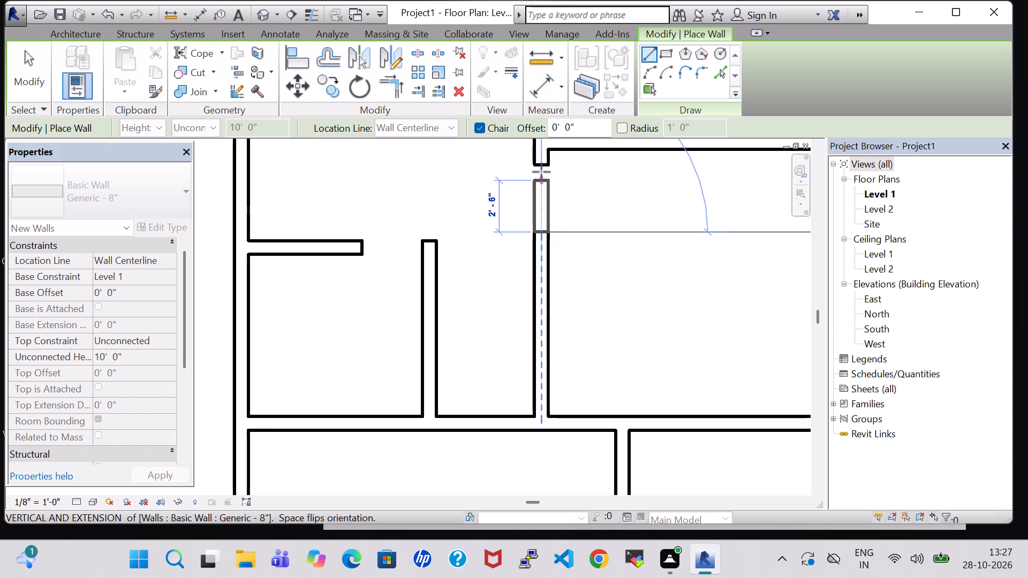
{"action": "left_click", "coordinate": [541, 164]}
{"action": "scroll", "coordinate": [482, 220], "scroll_direction": "down", "scroll_amount": 2}
{"action": "scroll", "coordinate": [537, 249], "scroll_direction": "down", "scroll_amount": 1}
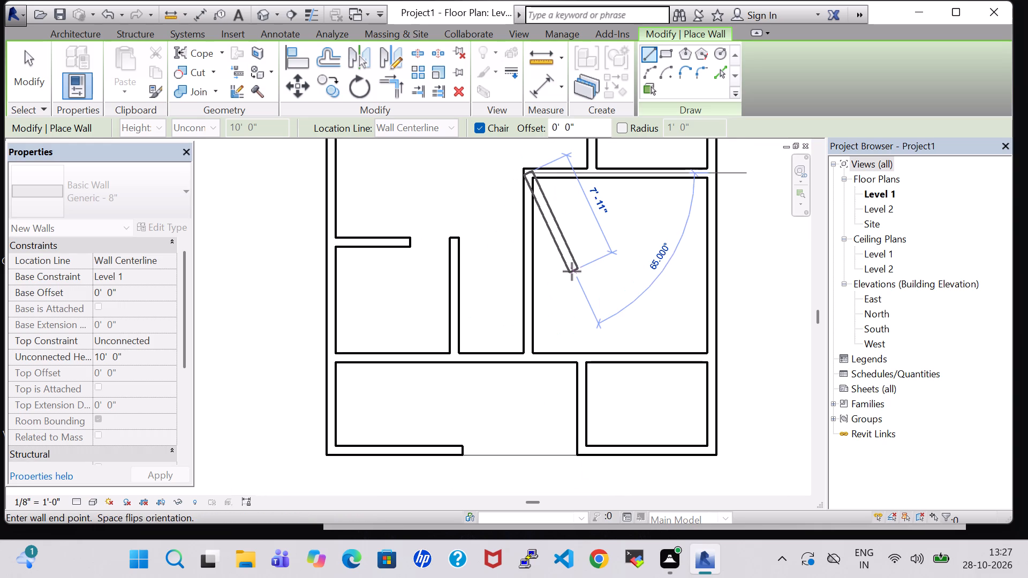
{"action": "key", "text": "Escape"}
{"action": "middle_click", "coordinate": [510, 263]}
{"action": "middle_click_drag", "start_coordinate": [509, 265], "coordinate": [504, 392]}
{"action": "scroll", "coordinate": [532, 218], "scroll_direction": "down", "scroll_amount": 3}
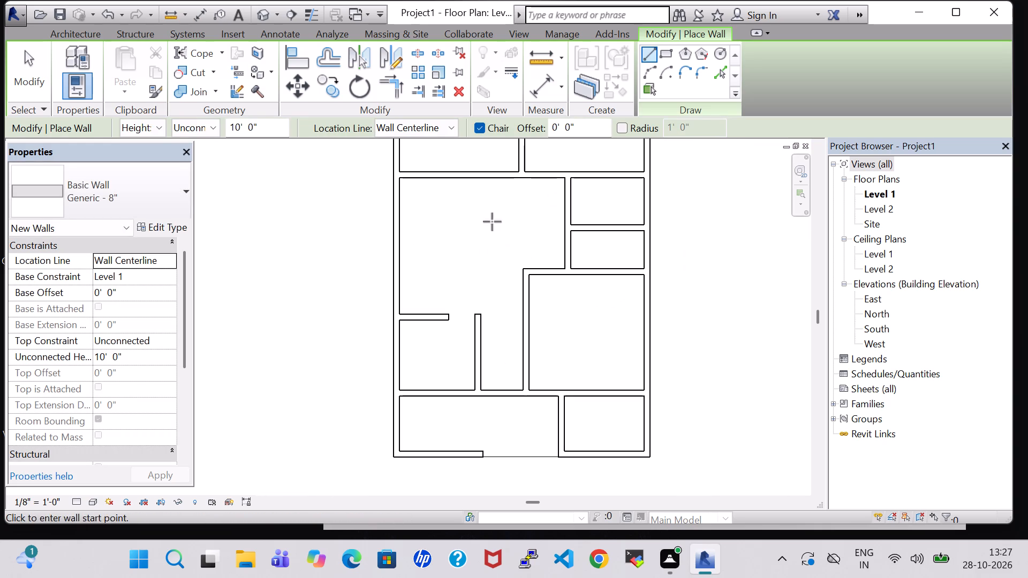
{"action": "scroll", "coordinate": [492, 231], "scroll_direction": "down", "scroll_amount": 2}
{"action": "key", "text": "Escape"}
{"action": "key", "text": "Escape"}
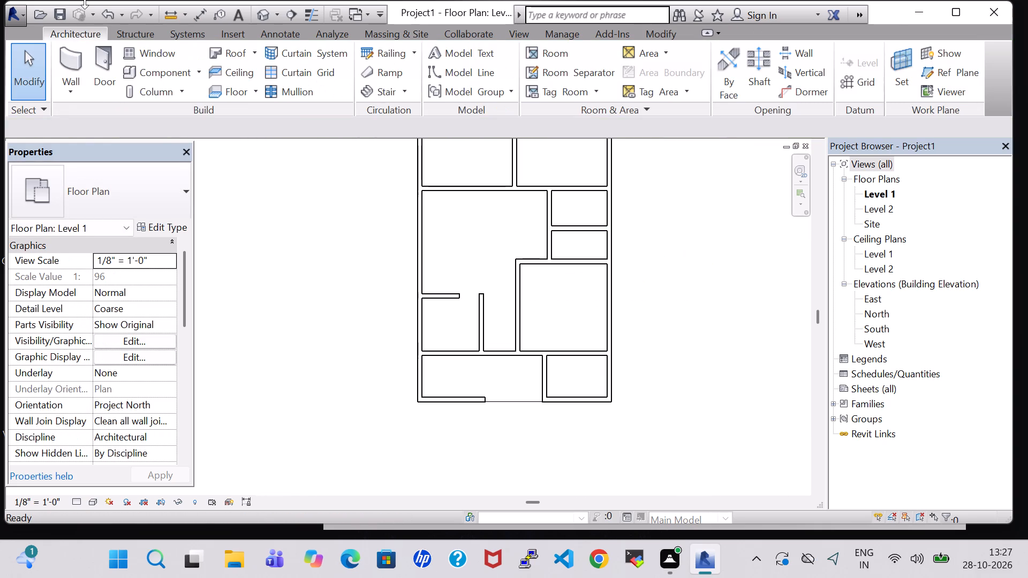
{"action": "key", "text": "Escape"}
Place a Single-Flush 30" x 84" door near the west end of the large east room's north wall, hinged west and swinging north.
{"action": "left_click", "coordinate": [94, 63]}
{"action": "scroll", "coordinate": [609, 262], "scroll_direction": "up", "scroll_amount": 1}
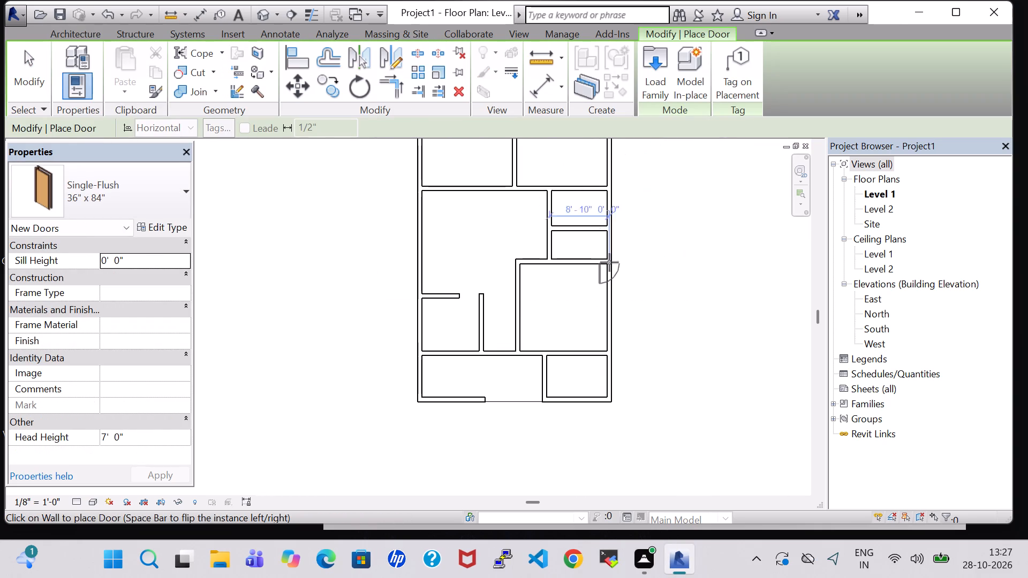
{"action": "scroll", "coordinate": [609, 262], "scroll_direction": "up", "scroll_amount": 3}
{"action": "scroll", "coordinate": [534, 262], "scroll_direction": "up", "scroll_amount": 3}
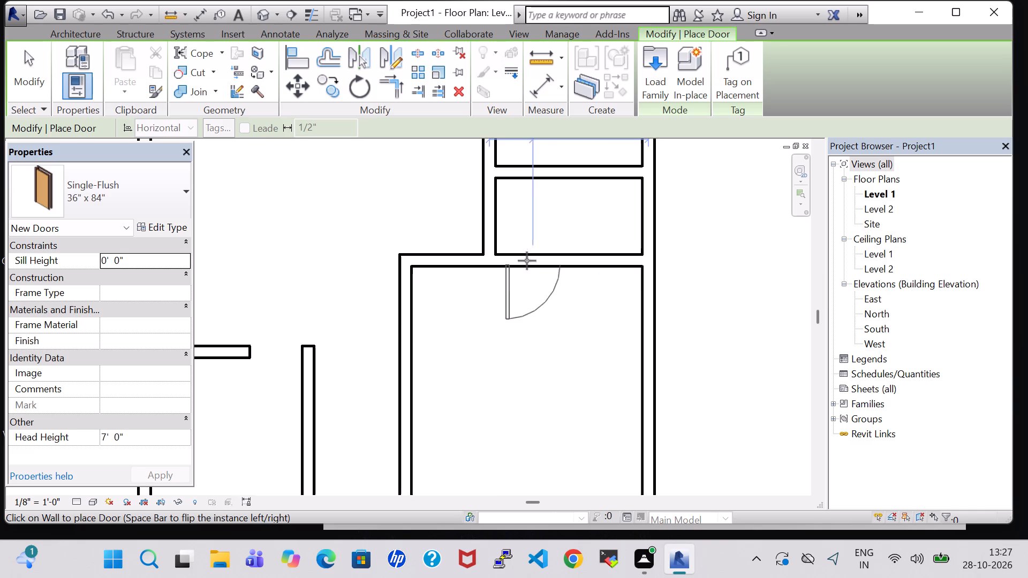
{"action": "left_click", "coordinate": [159, 201]}
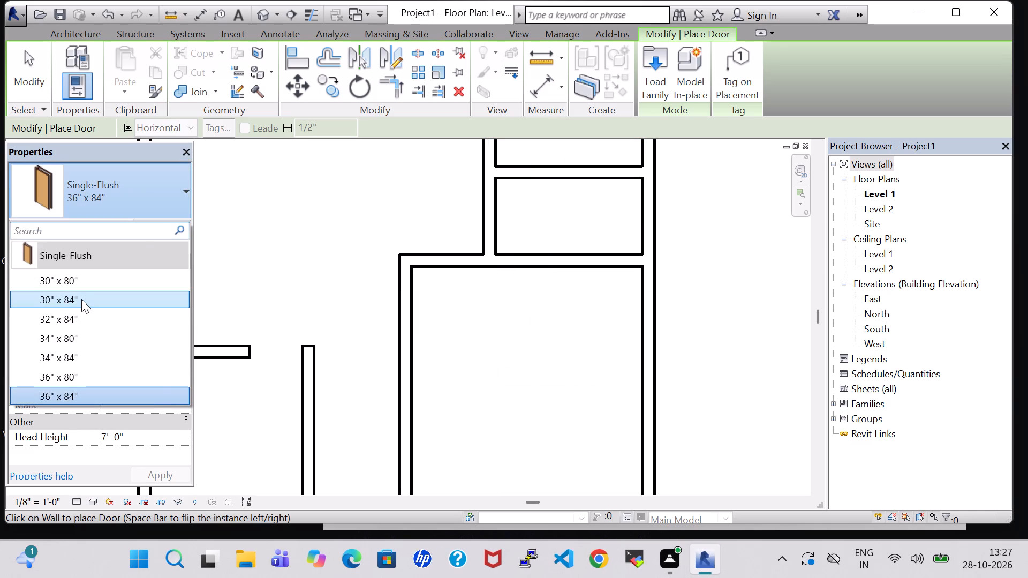
{"action": "left_click", "coordinate": [80, 298]}
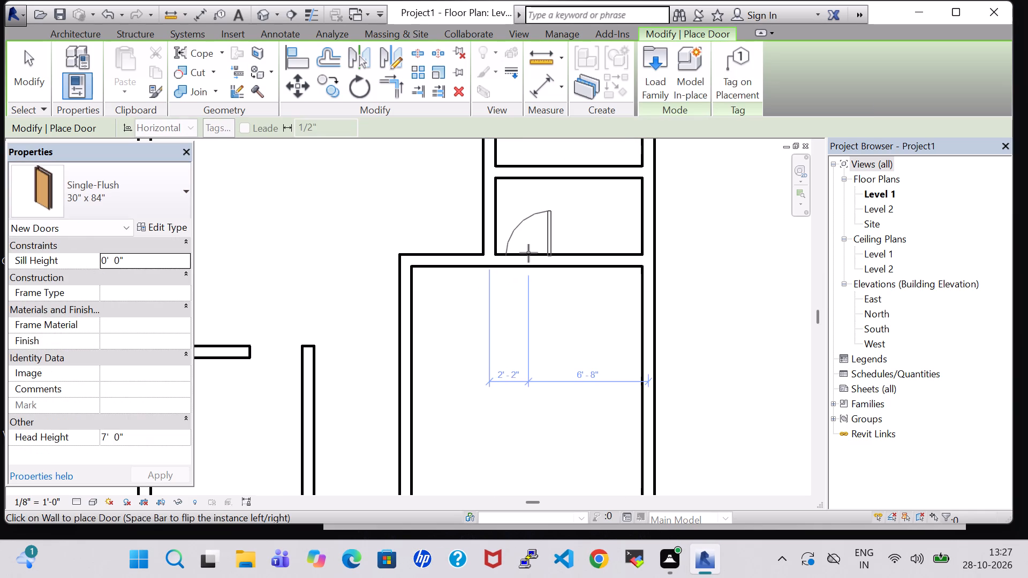
{"action": "key", "text": "space"}
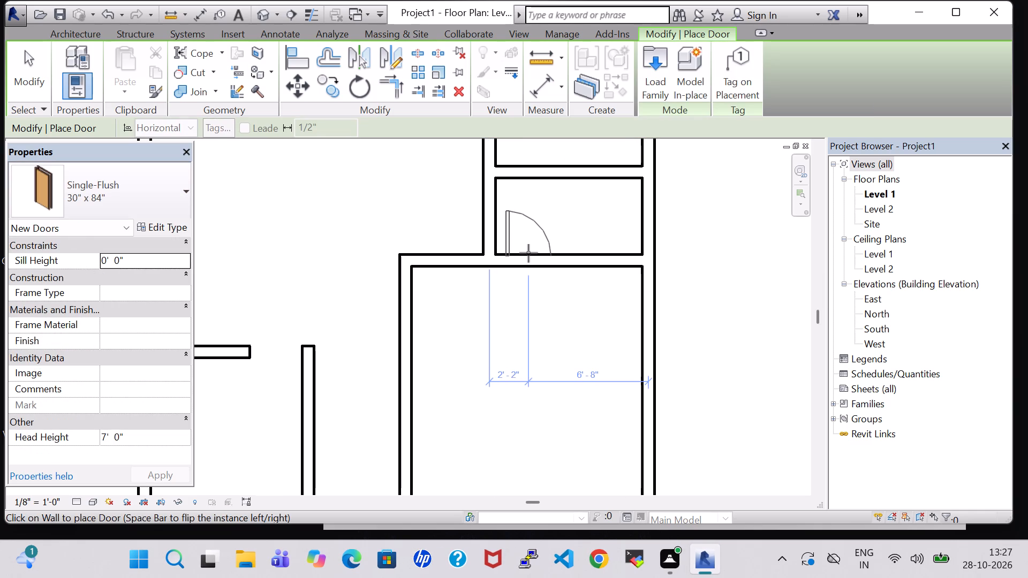
{"action": "left_click", "coordinate": [522, 255]}
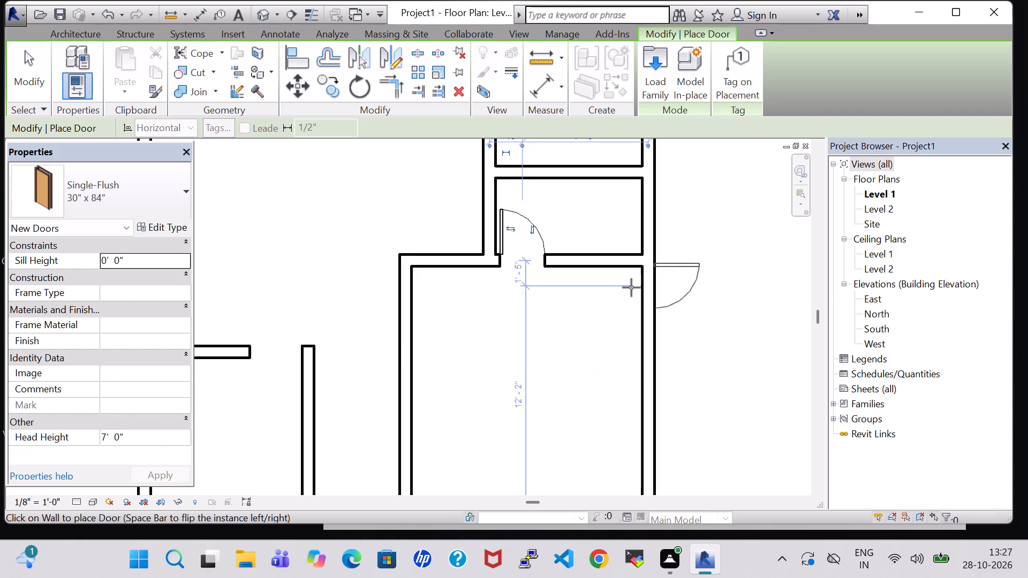
{"action": "key", "text": "Escape"}
{"action": "key", "text": "Escape"}
Review the placed door's type properties and change its type to Single-Flush 30" x 80".
{"action": "left_click", "coordinate": [531, 230]}
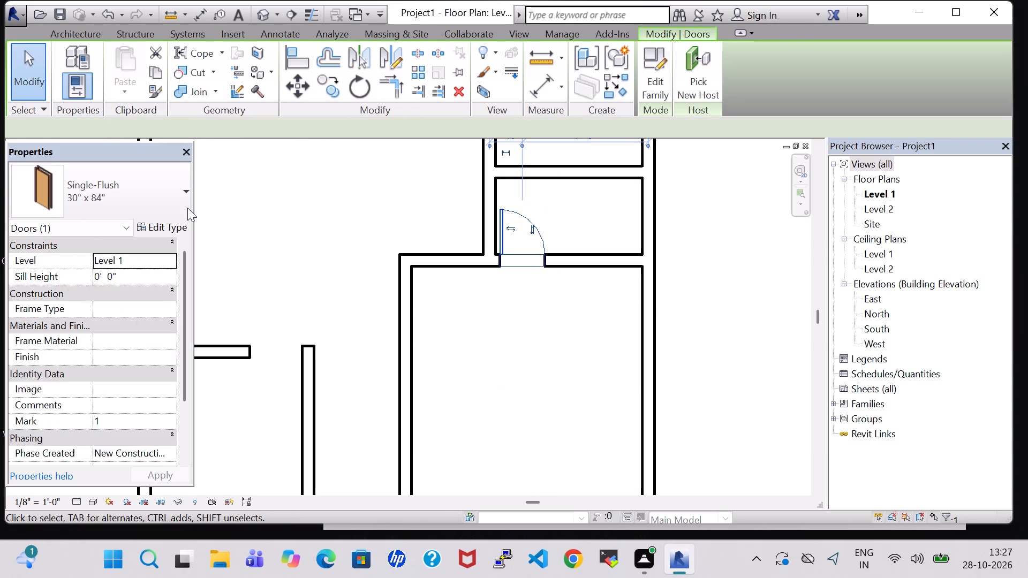
{"action": "left_click", "coordinate": [153, 224]}
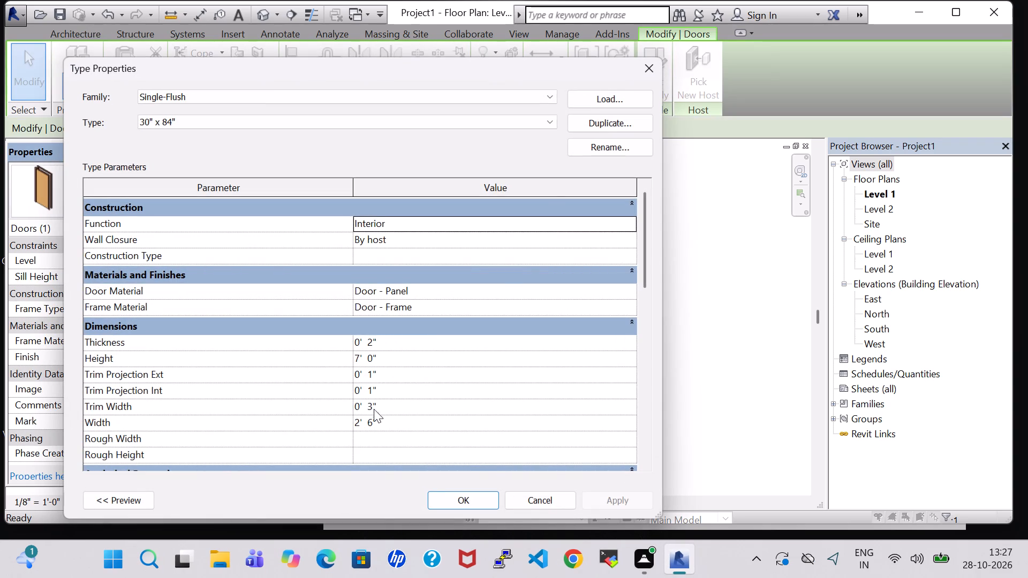
{"action": "left_click", "coordinate": [649, 69]}
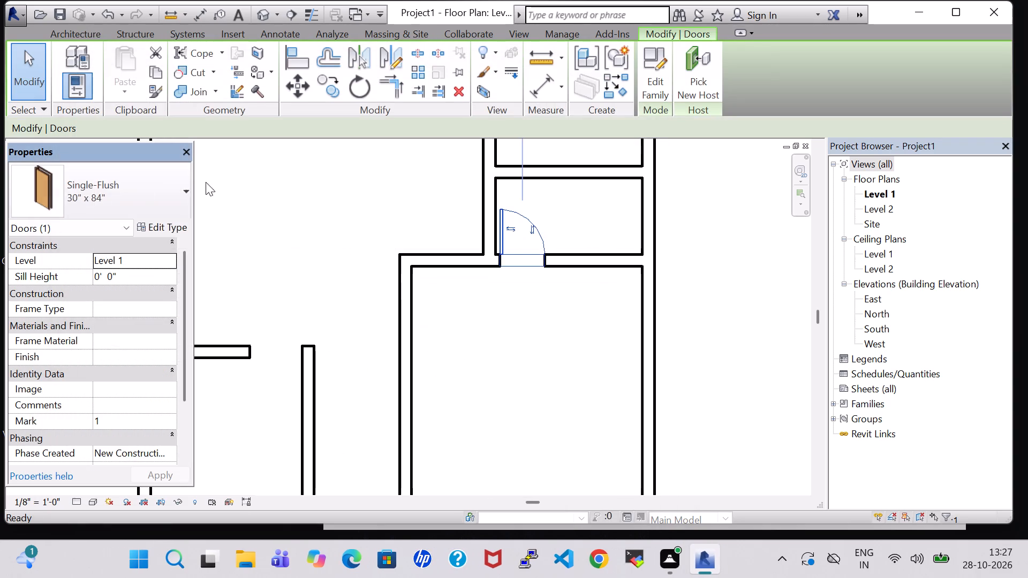
{"action": "left_click", "coordinate": [100, 193]}
{"action": "left_click", "coordinate": [104, 277]}
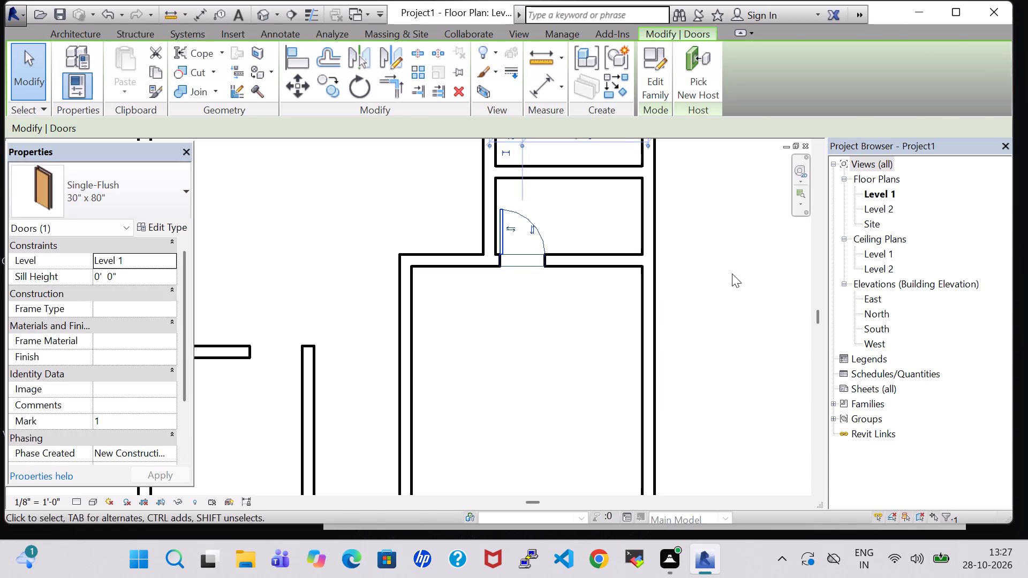
{"action": "left_click", "coordinate": [732, 273]}
Check the height and width in the type properties of the 30" x 80" door.
{"action": "left_click", "coordinate": [522, 233]}
{"action": "left_click", "coordinate": [162, 227]}
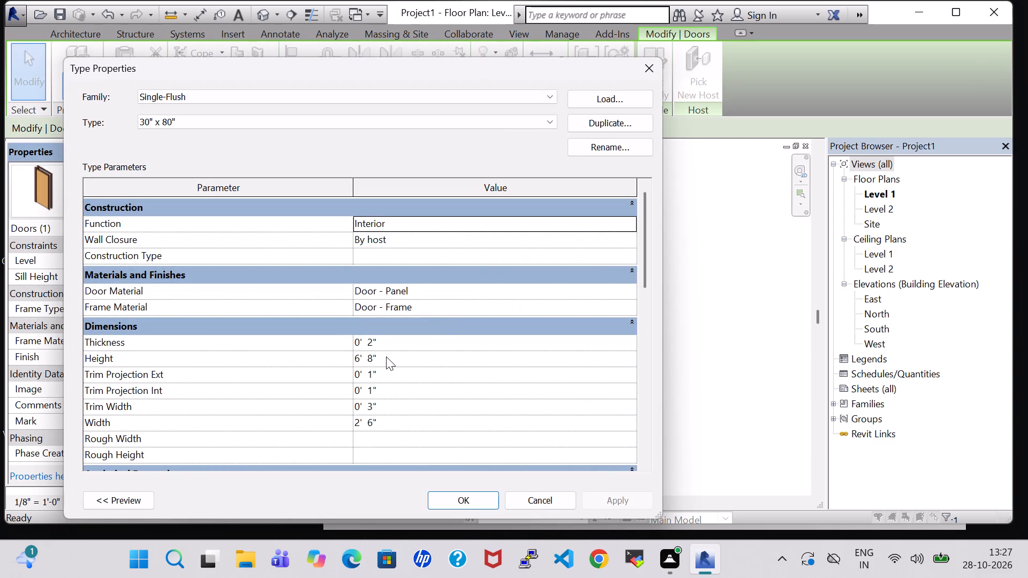
{"action": "left_click", "coordinate": [644, 69]}
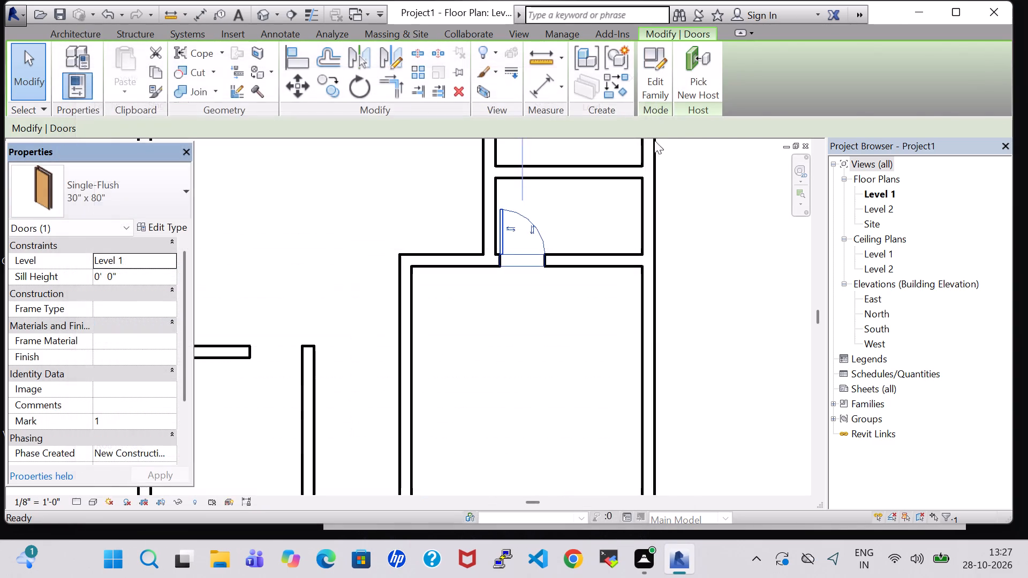
{"action": "left_click", "coordinate": [695, 201]}
Place a Single-Flush 30" x 84" door in the northern small east room's west wall, about 4'-1" from the partition south of it, swinging inward.
{"action": "left_click", "coordinate": [101, 86]}
{"action": "scroll", "coordinate": [429, 310], "scroll_direction": "down", "scroll_amount": 1}
{"action": "middle_click_drag", "start_coordinate": [501, 340], "coordinate": [482, 425]}
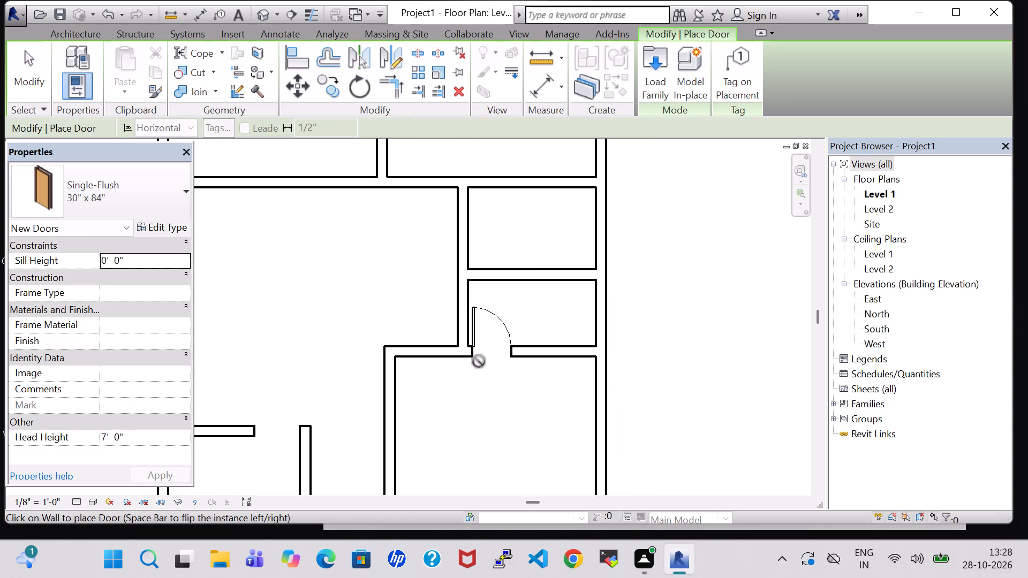
{"action": "key", "text": "space"}
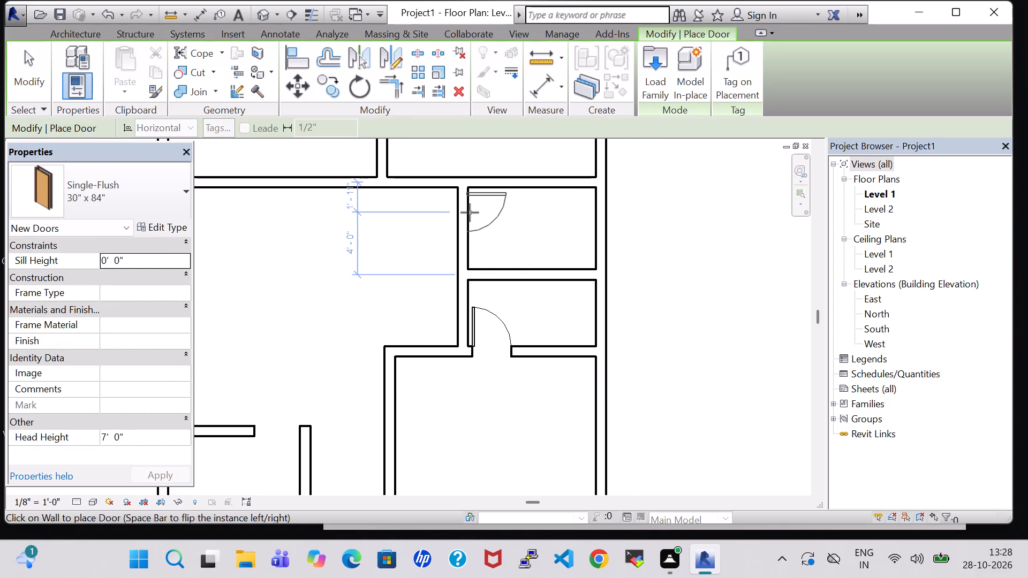
{"action": "left_click", "coordinate": [470, 211]}
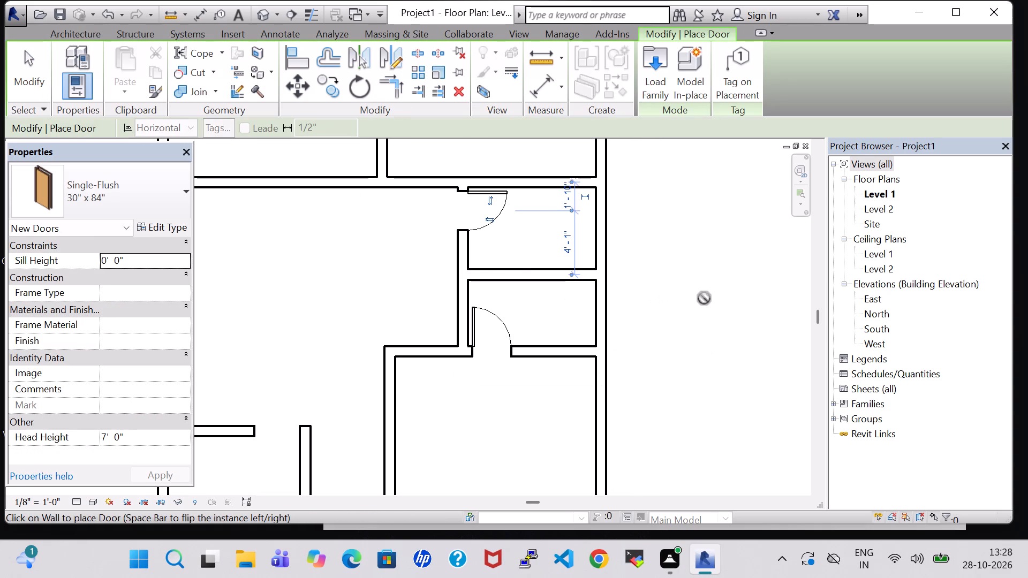
{"action": "key", "text": "Escape"}
{"action": "key", "text": "Escape"}
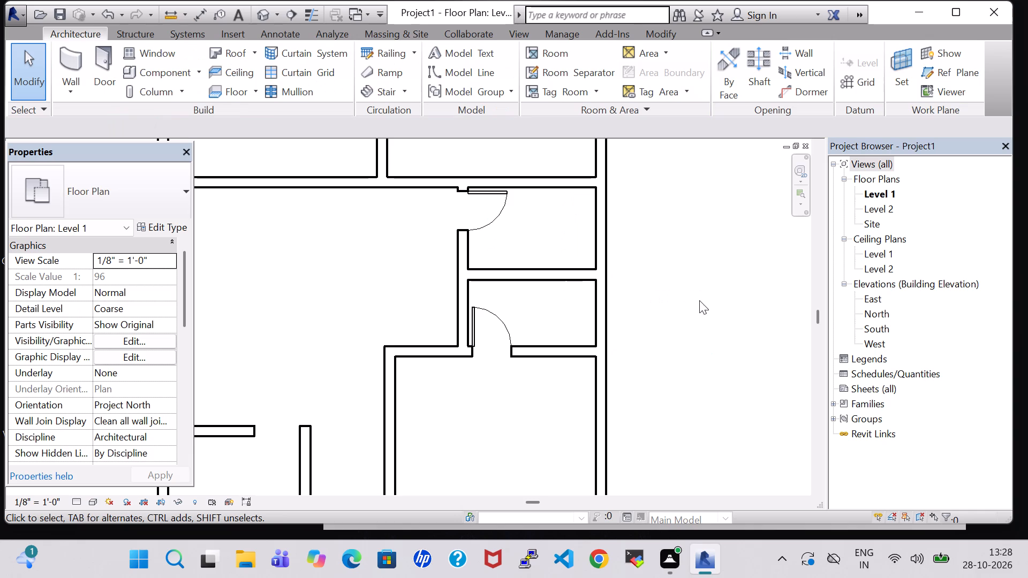
Load the residential door family Door-Exterior-Double-Full Glass-Wood_Clad with its 60" x 80" type.
{"action": "scroll", "coordinate": [699, 300], "scroll_direction": "down", "scroll_amount": 2}
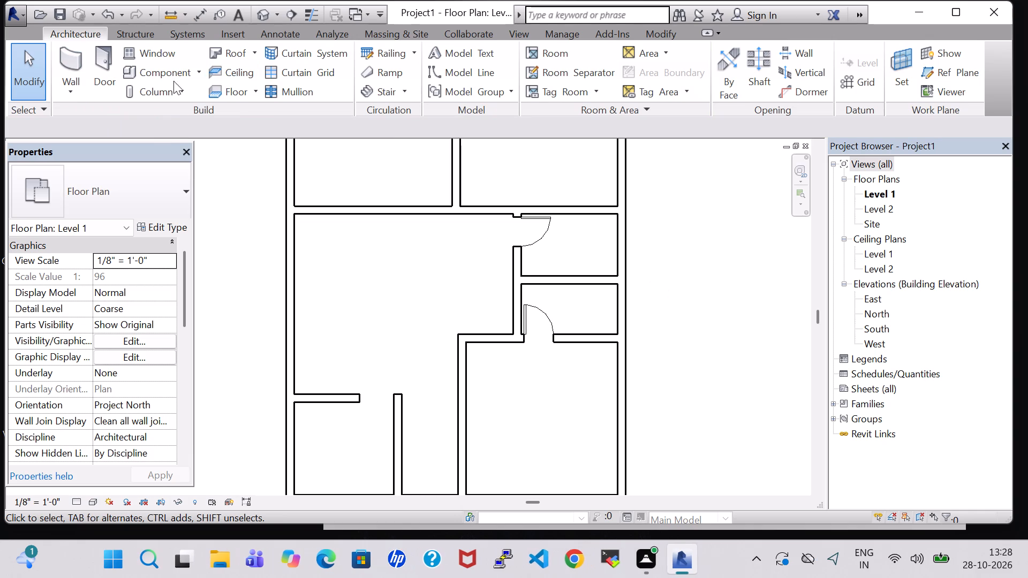
{"action": "left_click", "coordinate": [101, 74]}
{"action": "left_click", "coordinate": [648, 72]}
{"action": "scroll", "coordinate": [602, 255], "scroll_direction": "down", "scroll_amount": 1}
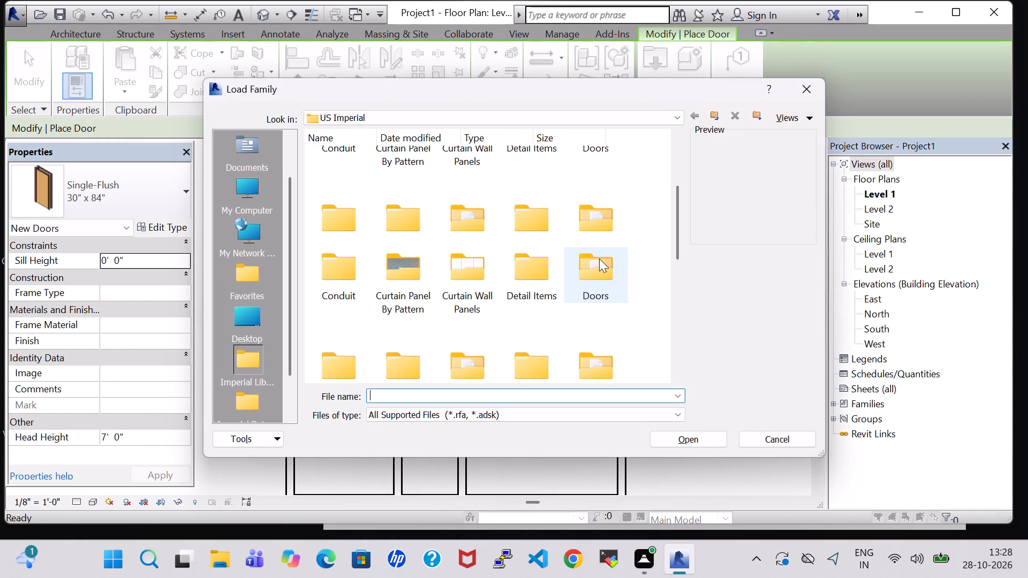
{"action": "scroll", "coordinate": [587, 248], "scroll_direction": "up", "scroll_amount": 1}
{"action": "scroll", "coordinate": [550, 199], "scroll_direction": "down", "scroll_amount": 2}
{"action": "scroll", "coordinate": [584, 268], "scroll_direction": "down", "scroll_amount": 2}
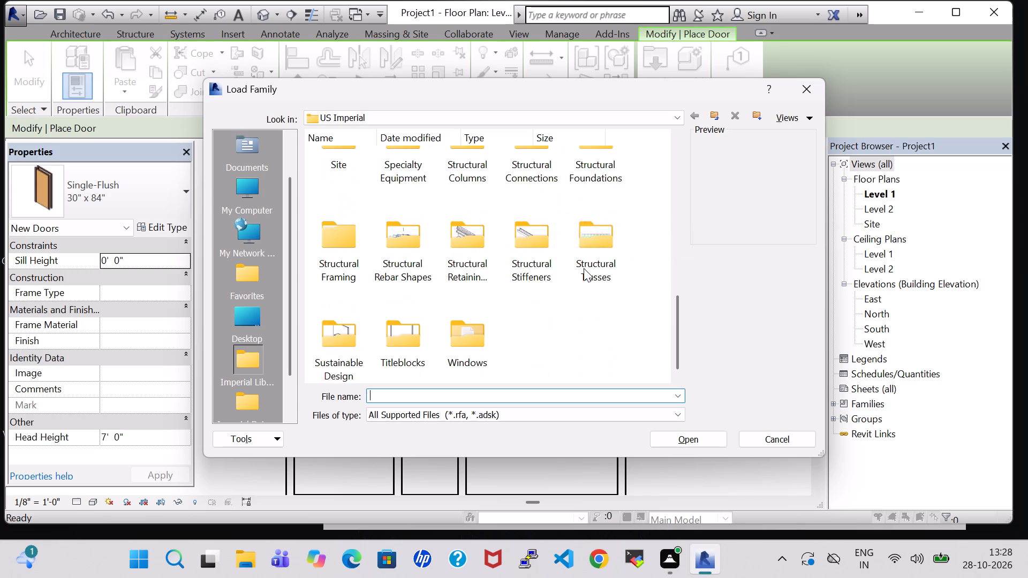
{"action": "scroll", "coordinate": [584, 268], "scroll_direction": "up", "scroll_amount": 4}
{"action": "double_click", "coordinate": [592, 265]}
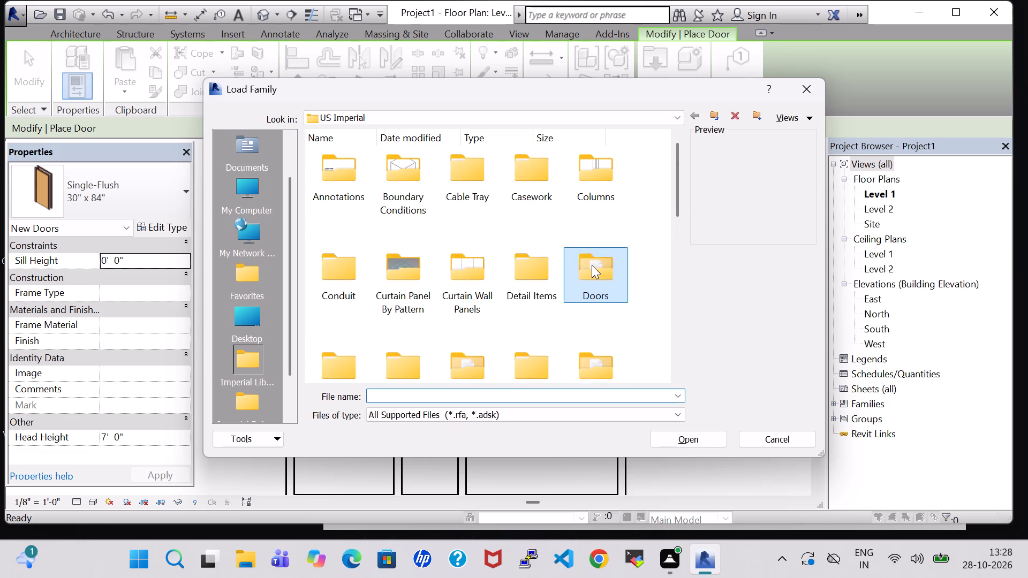
{"action": "left_click", "coordinate": [470, 192]}
{"action": "left_click", "coordinate": [470, 192]}
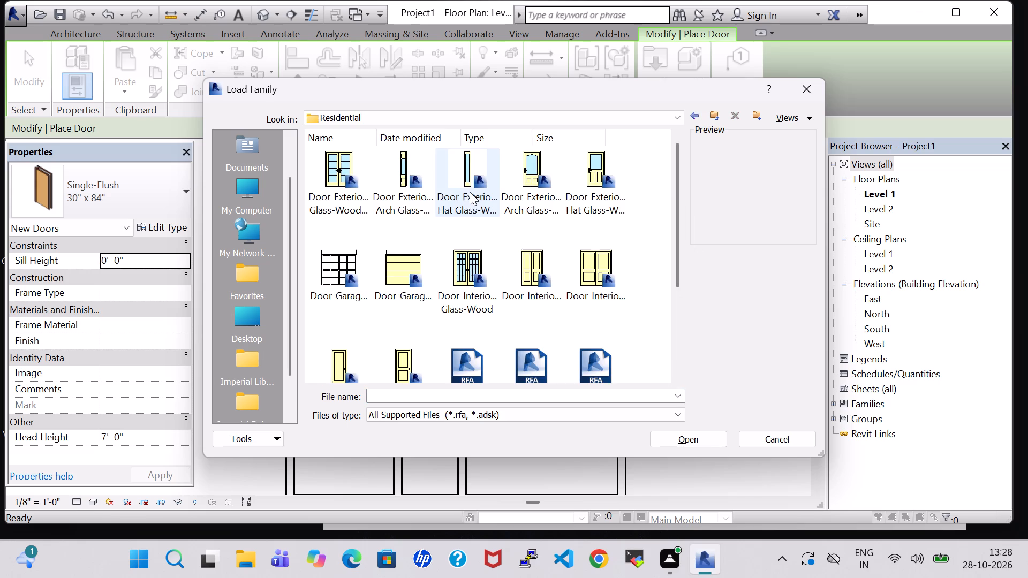
{"action": "left_click", "coordinate": [334, 176]}
{"action": "left_click", "coordinate": [682, 439]}
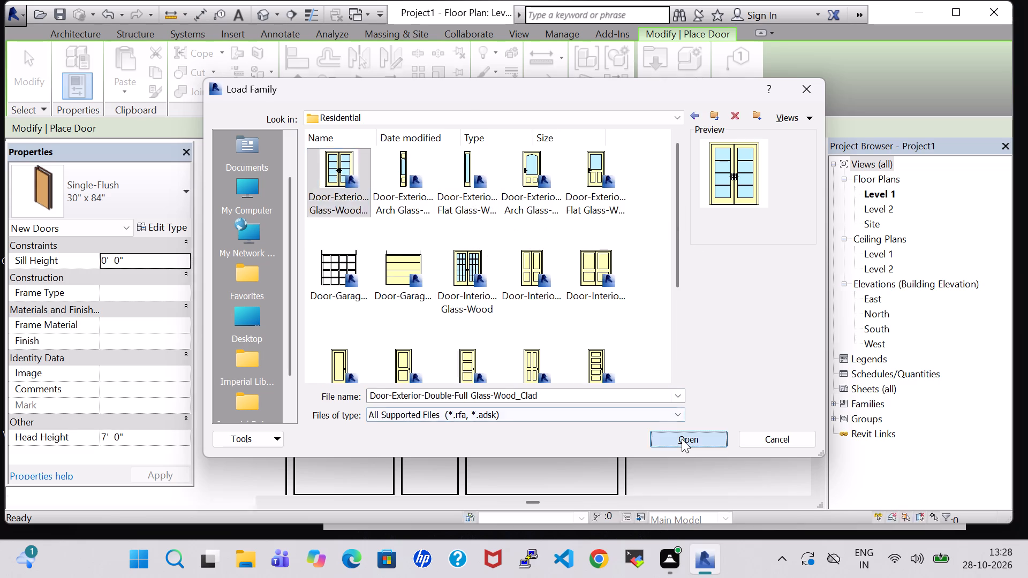
{"action": "left_click", "coordinate": [394, 246]}
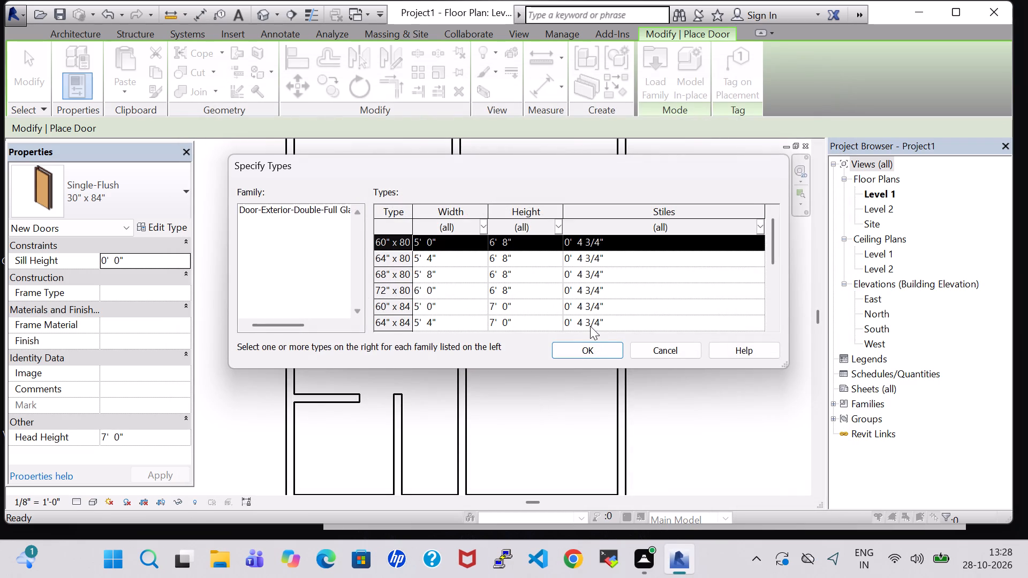
{"action": "left_click", "coordinate": [587, 349]}
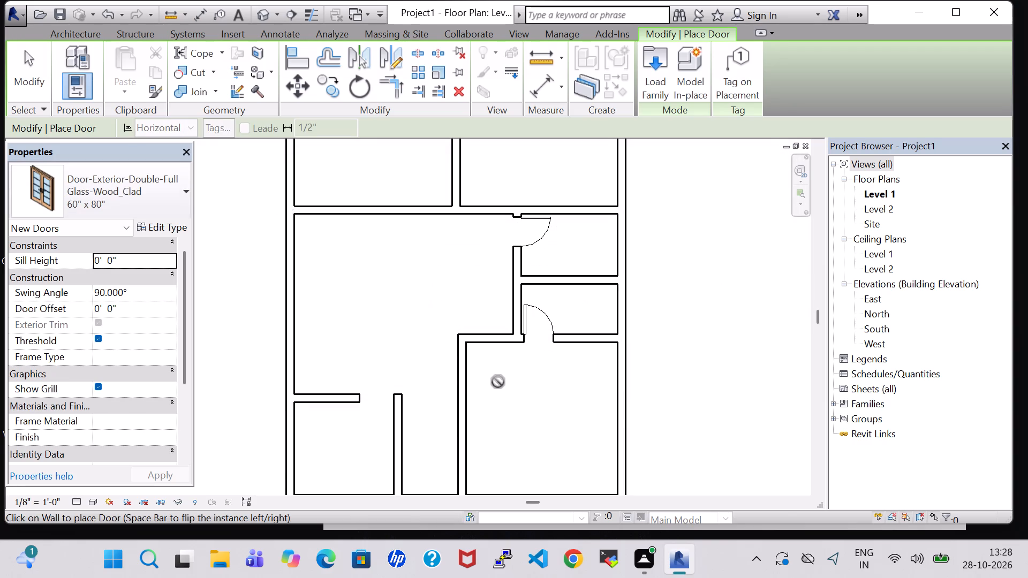
Place the 60" x 80" double glass door centred in the wall at the corridor's south end, swinging north into the corridor.
{"action": "middle_click_drag", "start_coordinate": [499, 384], "coordinate": [493, 303]}
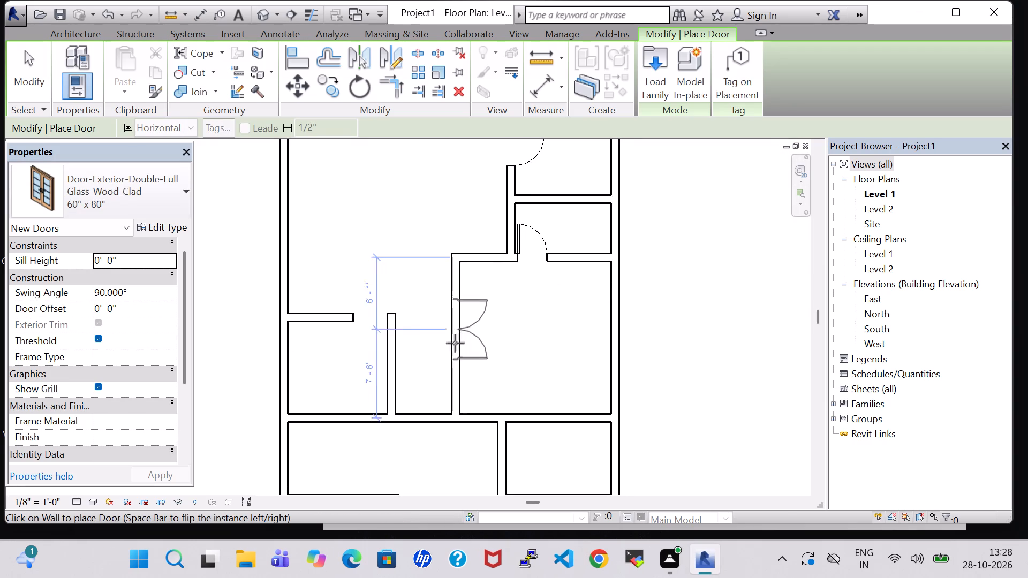
{"action": "left_click", "coordinate": [421, 413]}
{"action": "key", "text": "Escape"}
{"action": "key", "text": "Escape"}
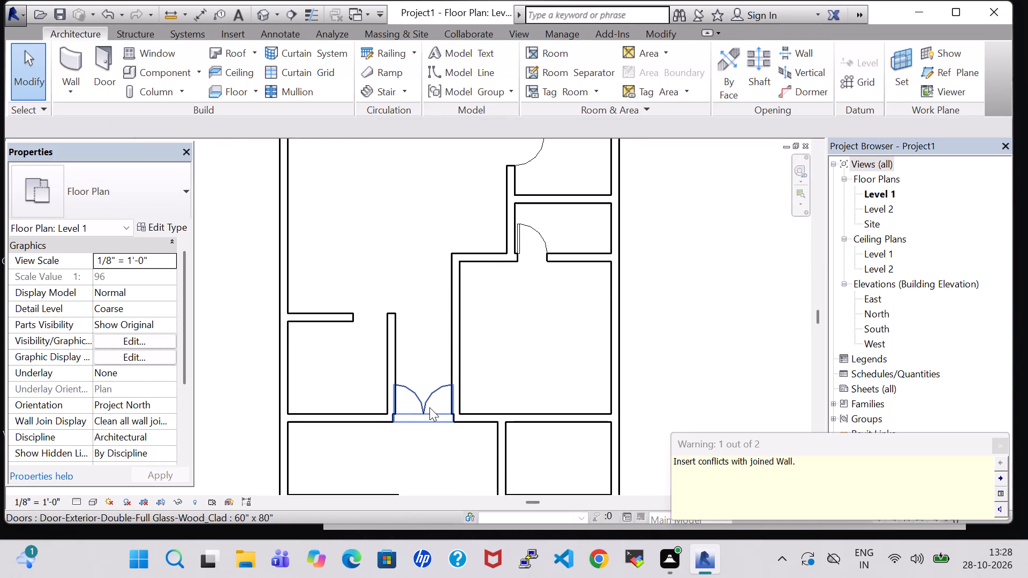
Set the type width of the double glass door at the corridor's south end to 4' 0".
{"action": "left_click", "coordinate": [427, 404]}
{"action": "left_click", "coordinate": [163, 224]}
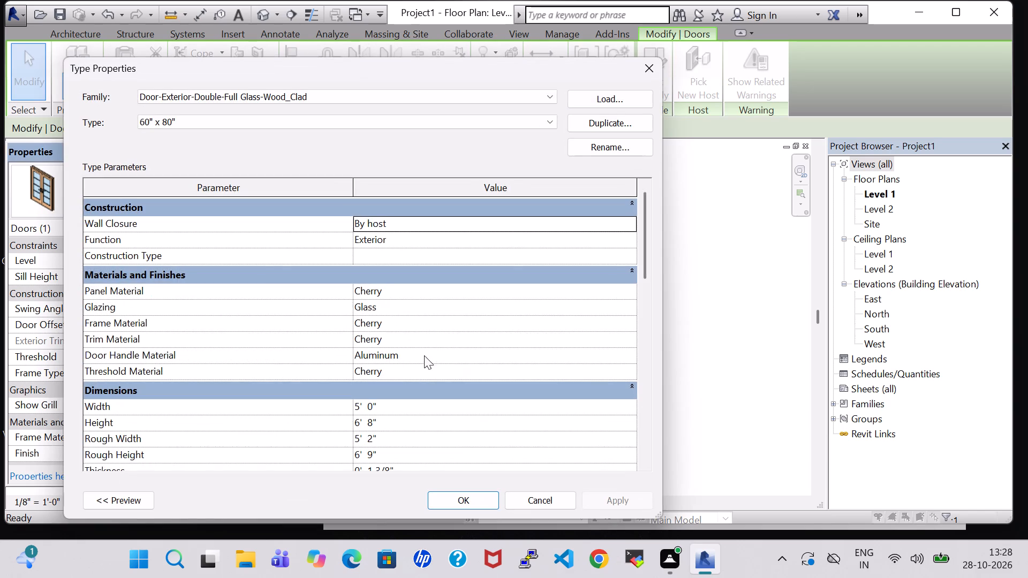
{"action": "scroll", "coordinate": [403, 414], "scroll_direction": "down", "scroll_amount": 1}
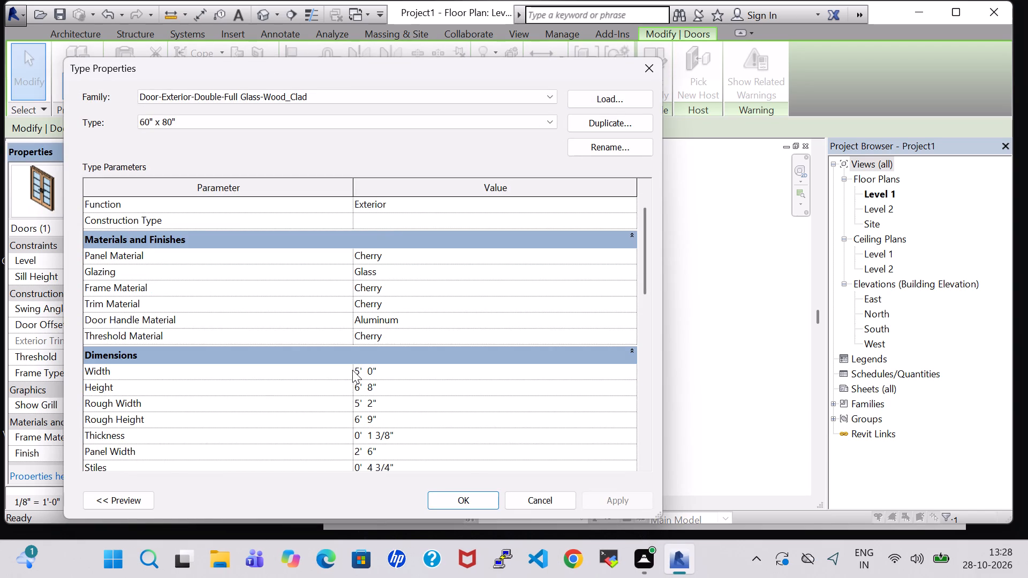
{"action": "left_click", "coordinate": [362, 370]}
{"action": "key", "text": "Left"}
{"action": "key", "text": "BackSpace"}
{"action": "key", "text": "4"}
{"action": "key", "text": "Return"}
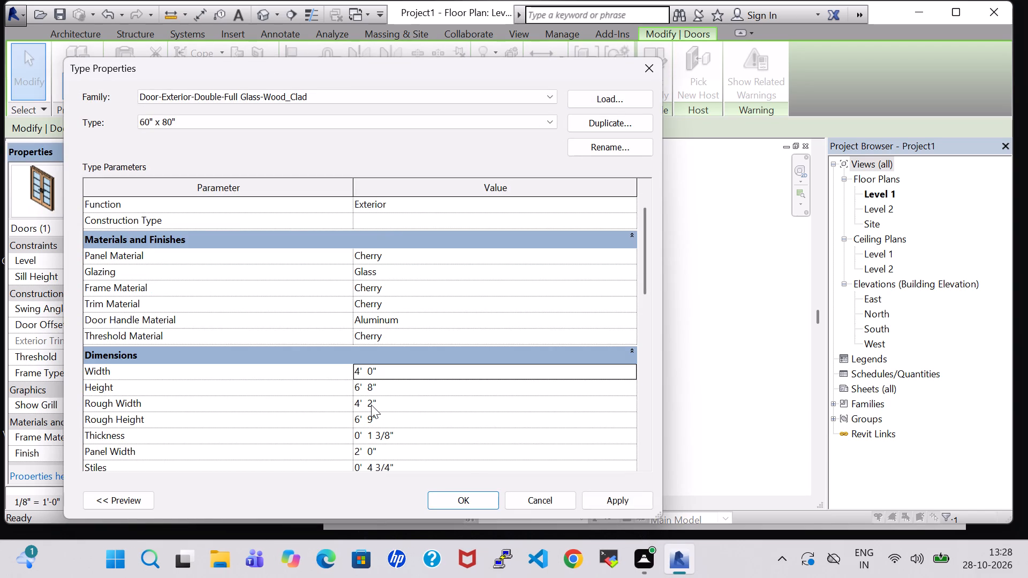
{"action": "left_click", "coordinate": [639, 492]}
{"action": "left_click", "coordinate": [457, 501]}
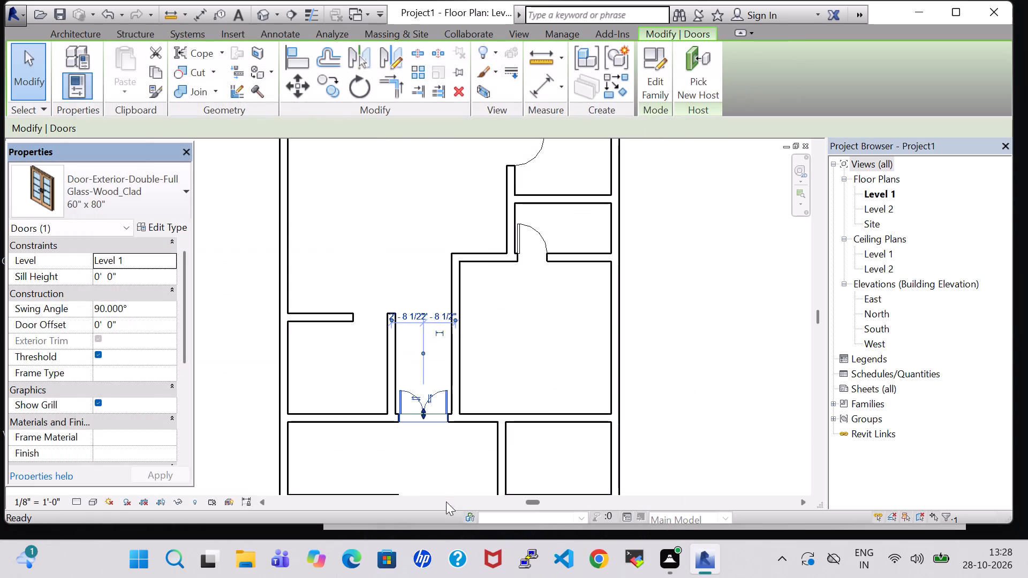
{"action": "left_click", "coordinate": [637, 360]}
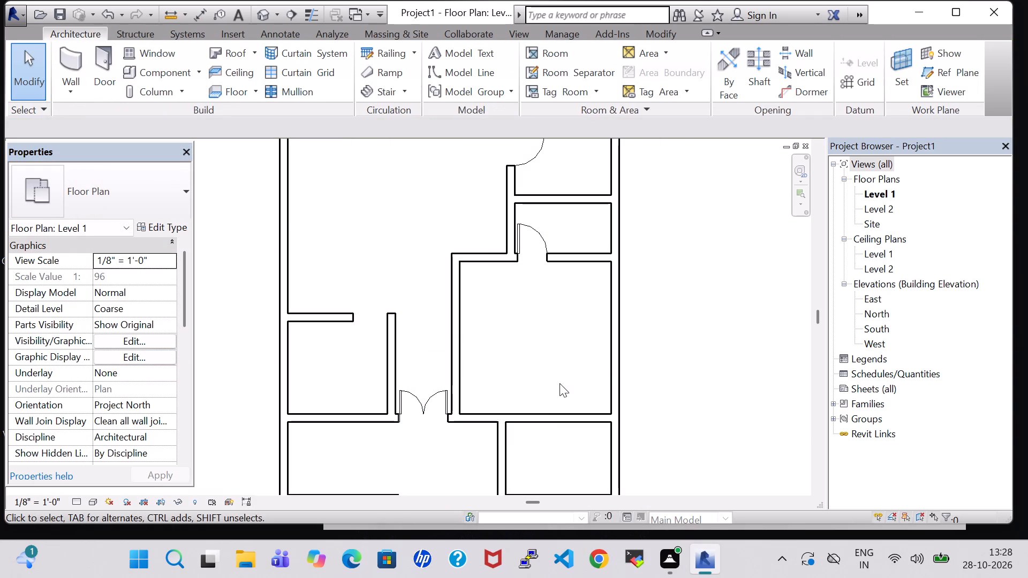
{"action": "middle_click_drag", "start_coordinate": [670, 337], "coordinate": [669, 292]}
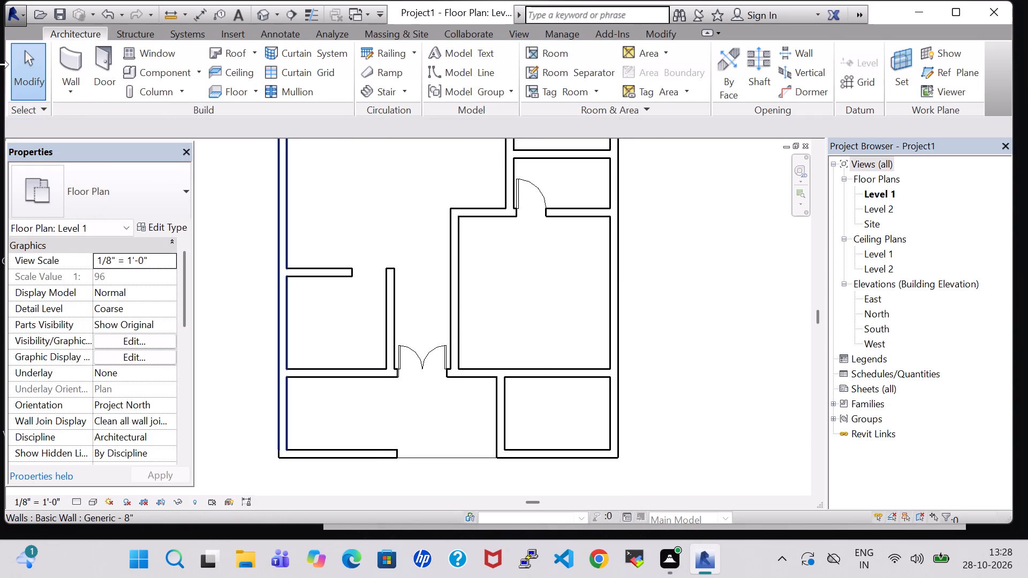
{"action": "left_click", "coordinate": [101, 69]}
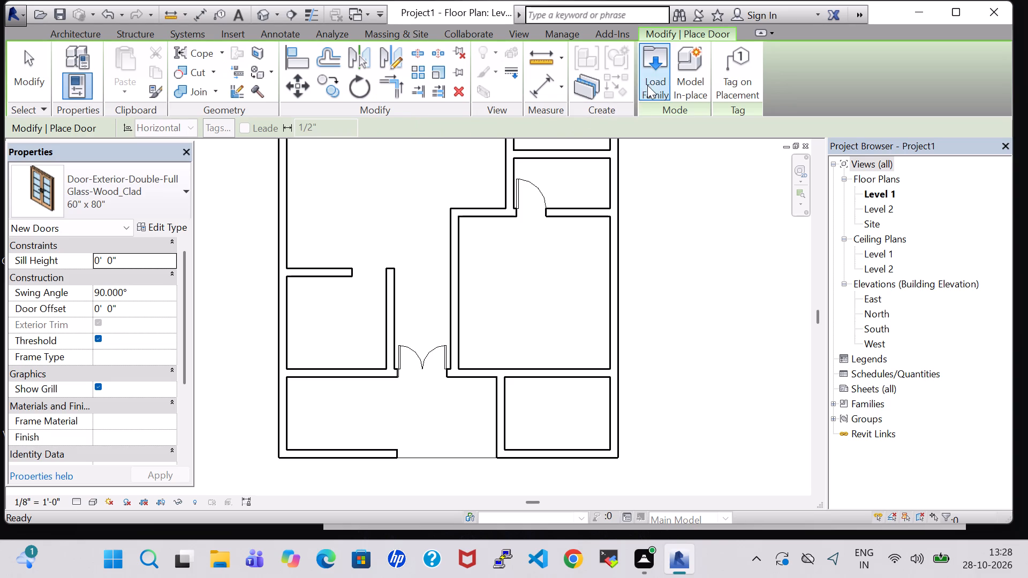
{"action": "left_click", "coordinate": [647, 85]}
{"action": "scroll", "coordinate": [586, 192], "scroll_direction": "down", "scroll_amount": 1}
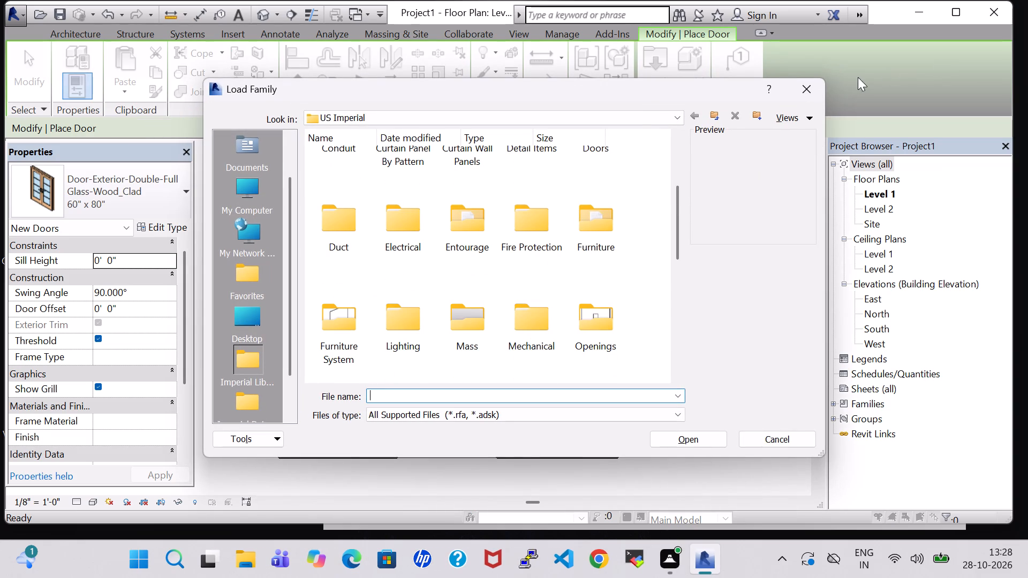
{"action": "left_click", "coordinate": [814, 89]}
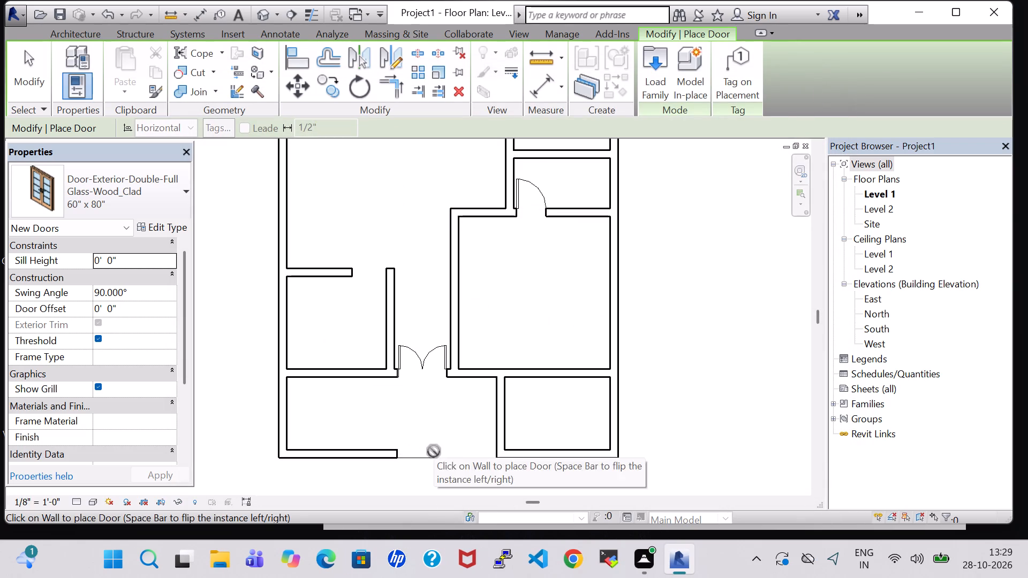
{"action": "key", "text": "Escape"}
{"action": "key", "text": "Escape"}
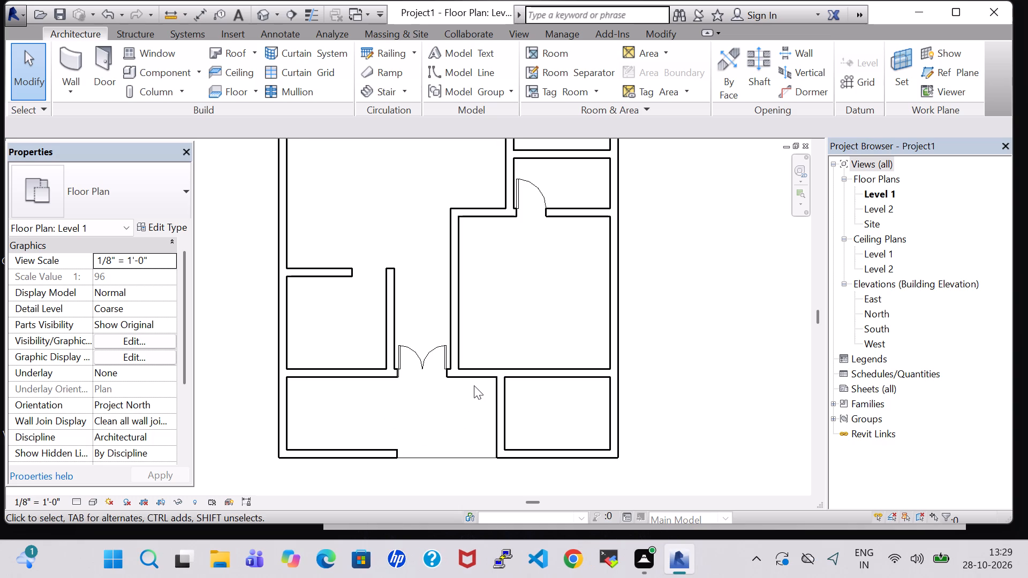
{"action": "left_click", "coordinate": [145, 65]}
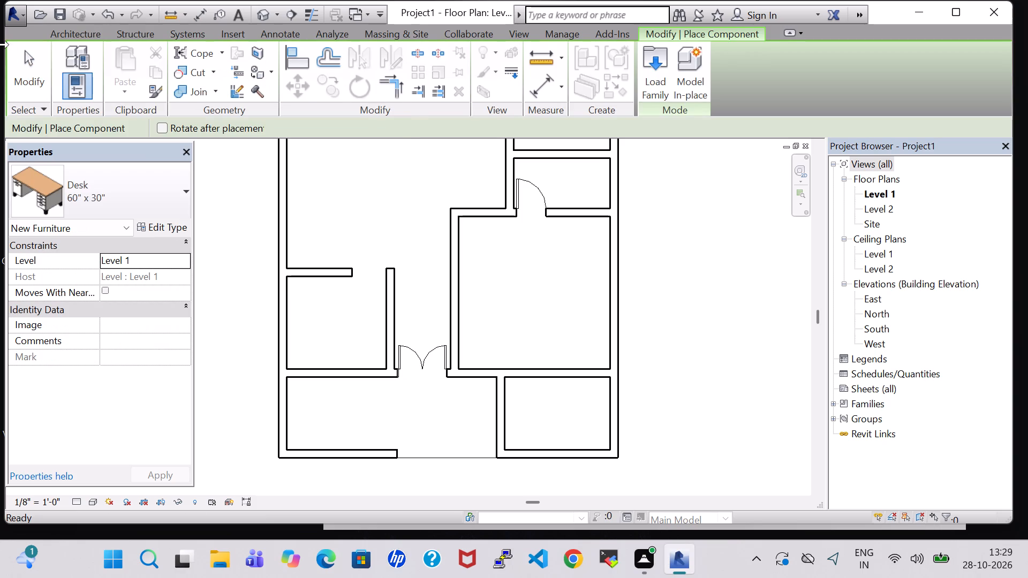
Load the residential door family Door-Exterior-Single-Entry-Half Arch Glass-Wood_Clad with its 30" x 80" type.
{"action": "left_click", "coordinate": [80, 30]}
{"action": "left_click", "coordinate": [96, 59]}
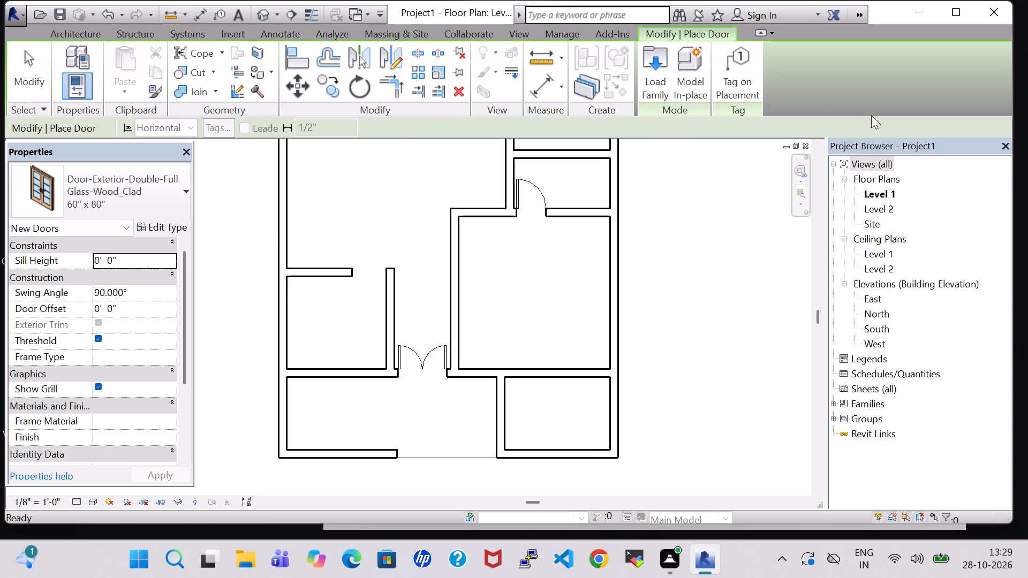
{"action": "left_click", "coordinate": [660, 76]}
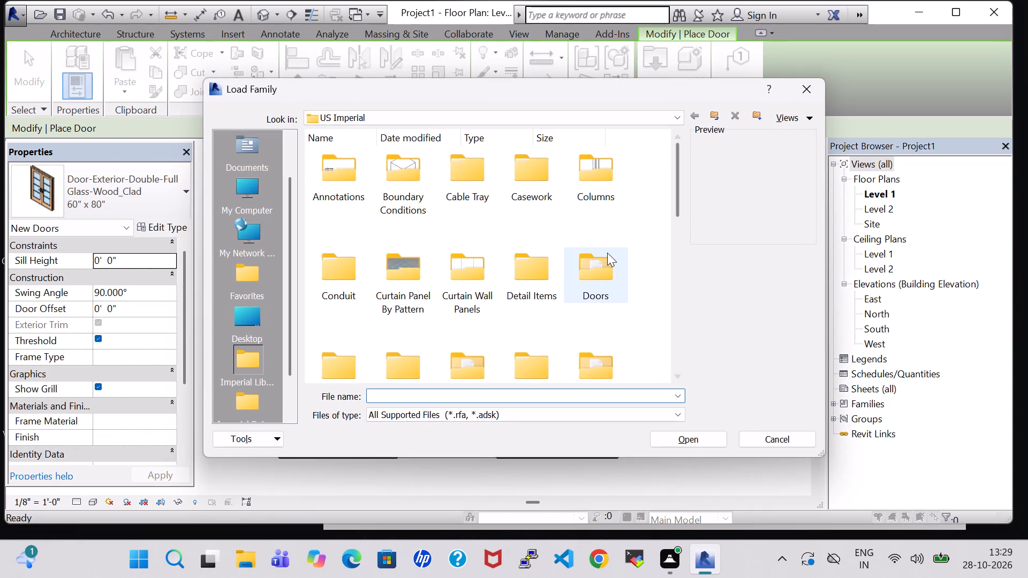
{"action": "double_click", "coordinate": [607, 253]}
{"action": "double_click", "coordinate": [473, 185]}
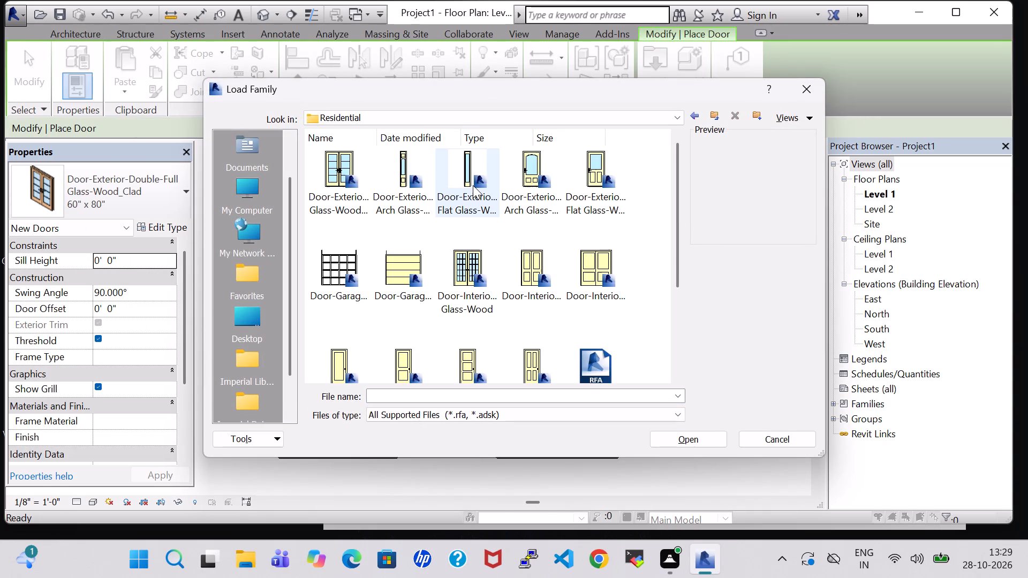
{"action": "left_click", "coordinate": [542, 198]}
{"action": "left_click", "coordinate": [697, 436]}
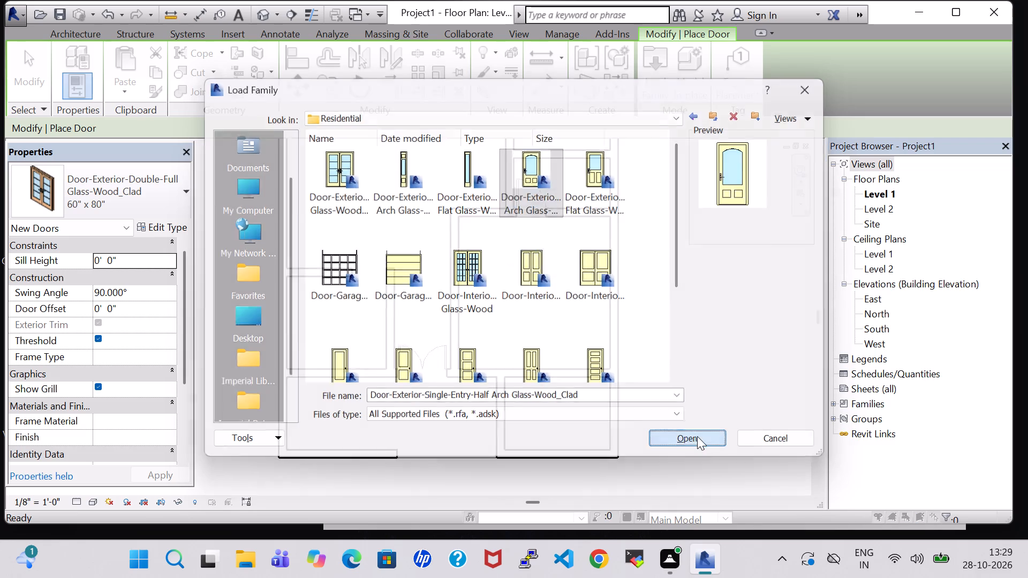
{"action": "left_click", "coordinate": [449, 238]}
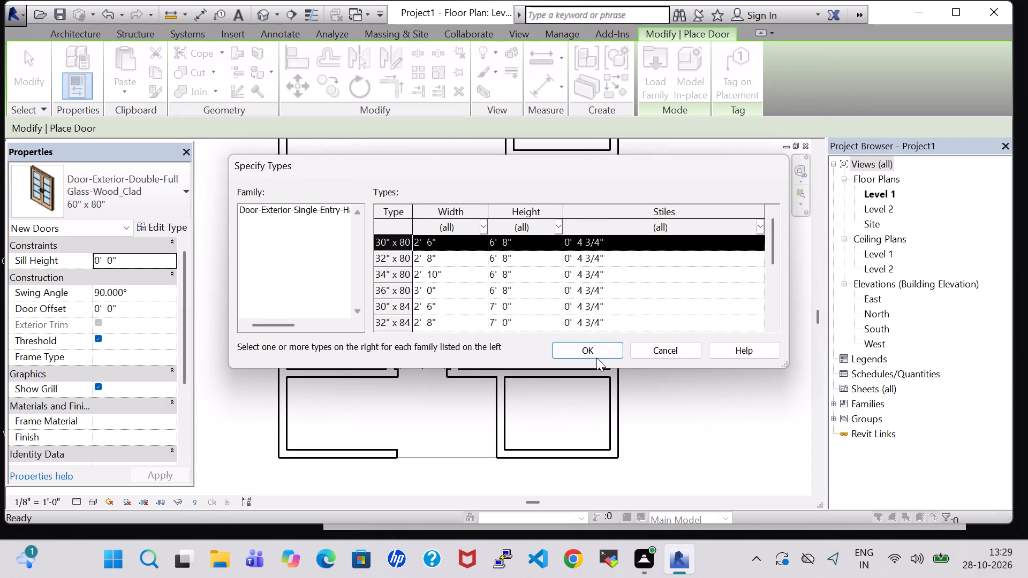
{"action": "left_click", "coordinate": [592, 349]}
Place the 30" x 80" half-arch glass door in the large east room's south wall, about 1'-11 1/2" from its west wall, swinging north into the room.
{"action": "scroll", "coordinate": [470, 363], "scroll_direction": "up", "scroll_amount": 4}
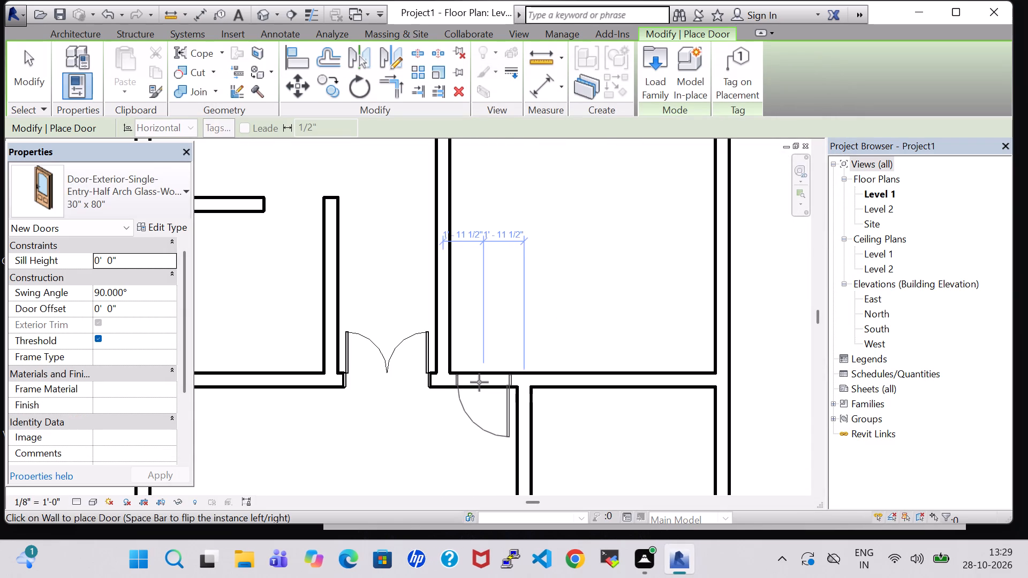
{"action": "key", "text": "space"}
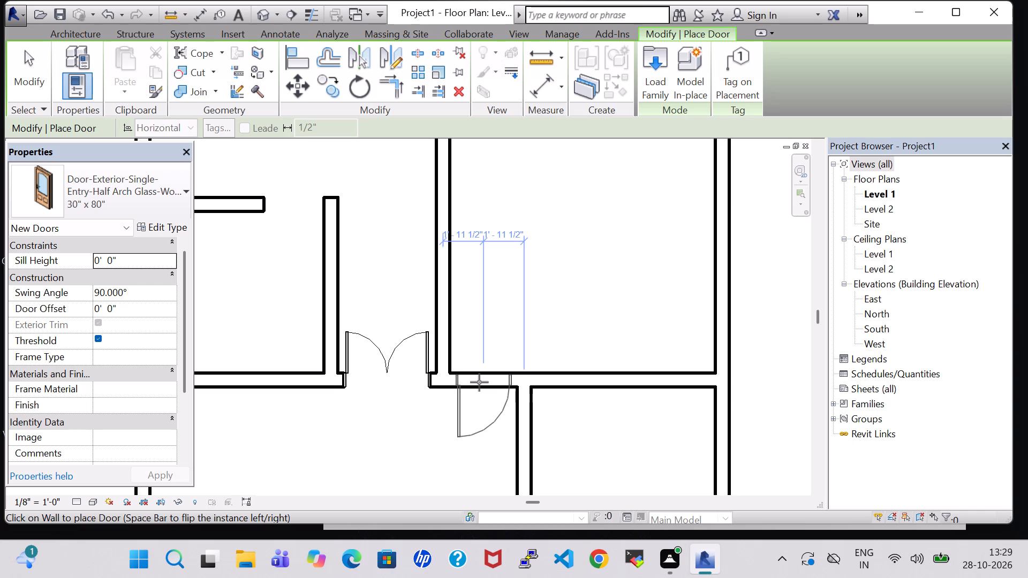
{"action": "key", "text": "space"}
{"action": "left_click", "coordinate": [479, 370]}
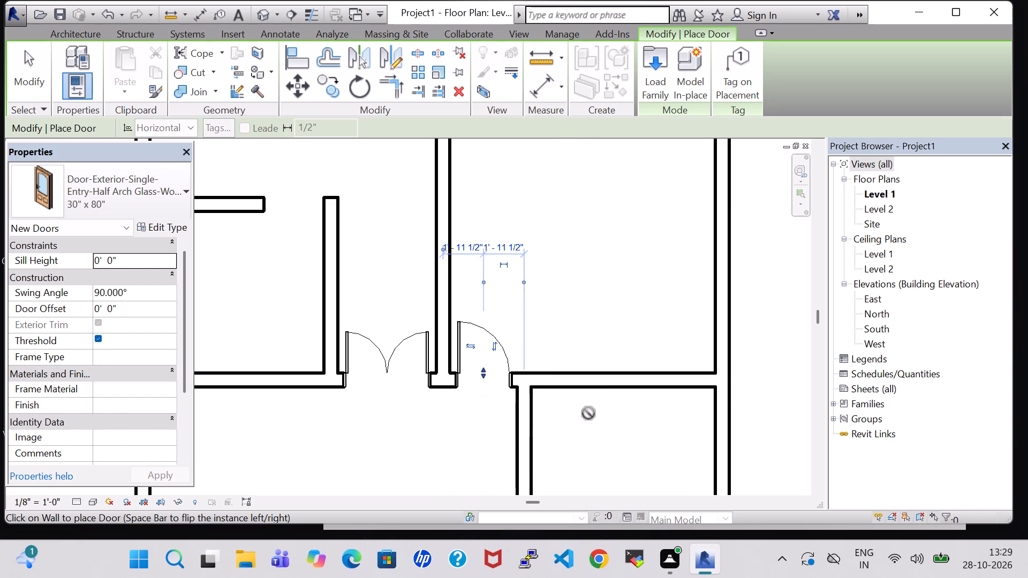
{"action": "scroll", "coordinate": [588, 413], "scroll_direction": "down", "scroll_amount": 3}
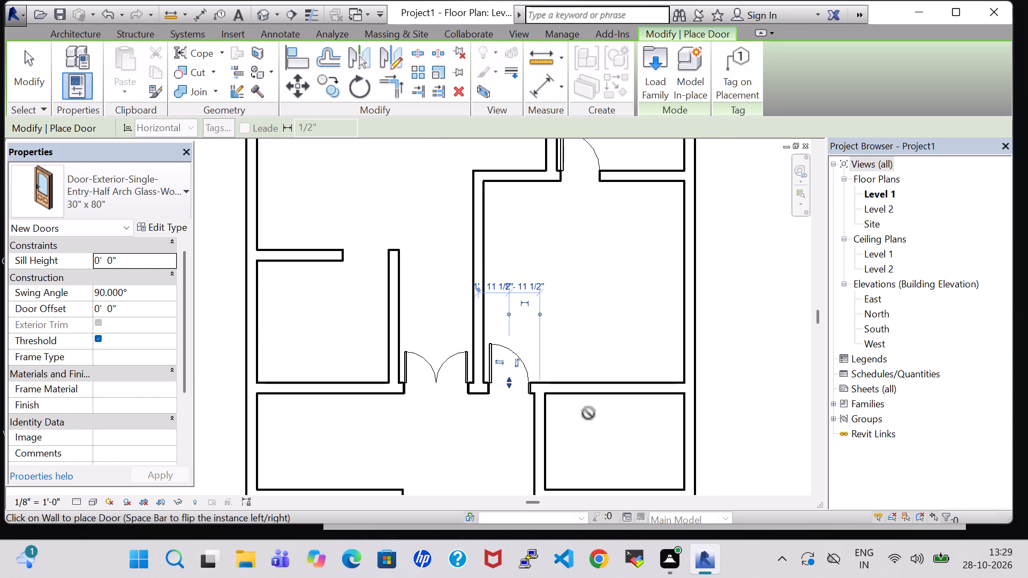
{"action": "key", "text": "Escape"}
{"action": "key", "text": "Escape"}
Close the opening in the southern exterior wall with a 10' high Generic - 8" wall along the existing wall's centreline.
{"action": "middle_click_drag", "start_coordinate": [713, 424], "coordinate": [687, 387]}
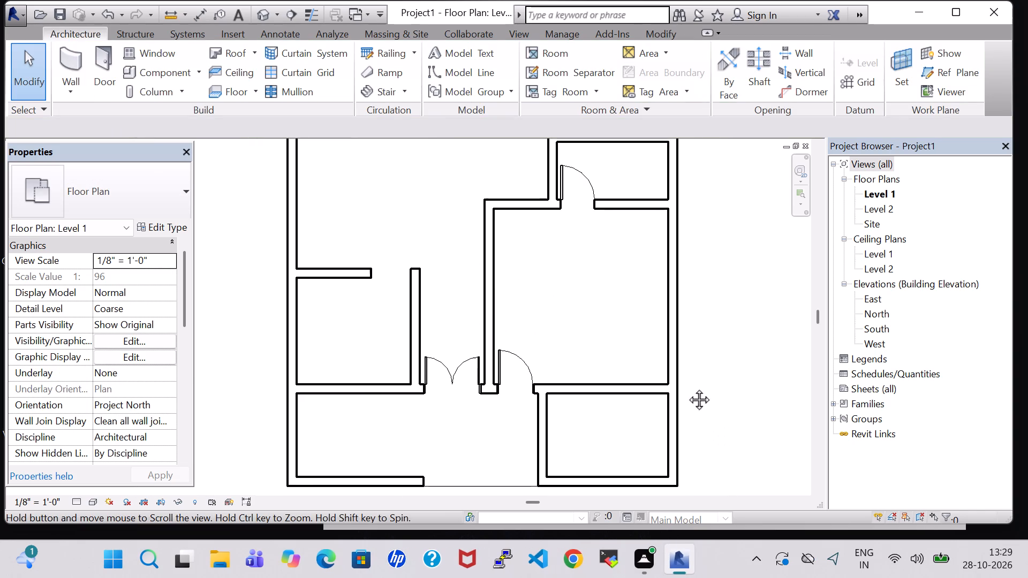
{"action": "middle_click_drag", "start_coordinate": [687, 387], "coordinate": [678, 351]}
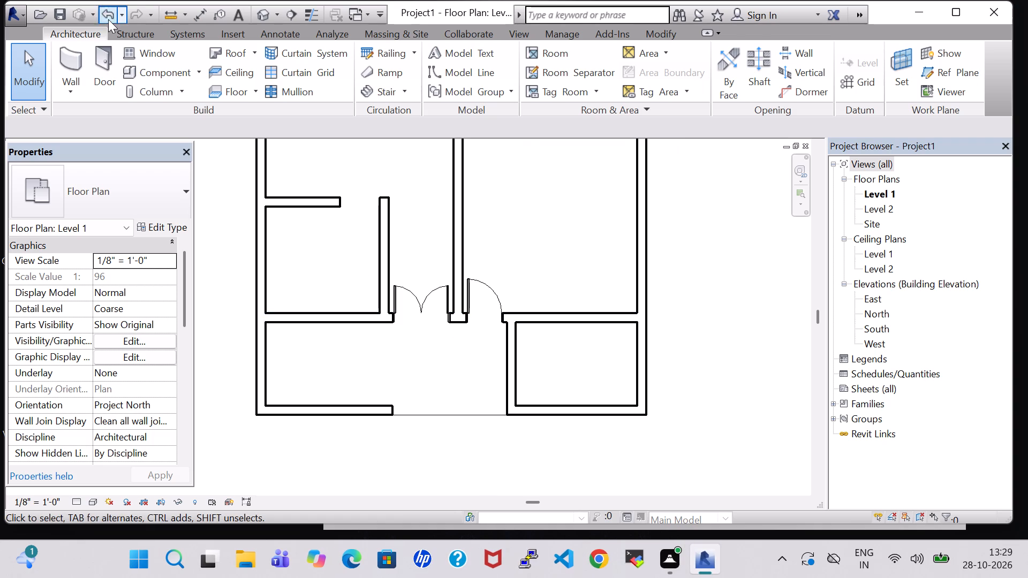
{"action": "left_click", "coordinate": [78, 53]}
{"action": "scroll", "coordinate": [397, 402], "scroll_direction": "up", "scroll_amount": 3}
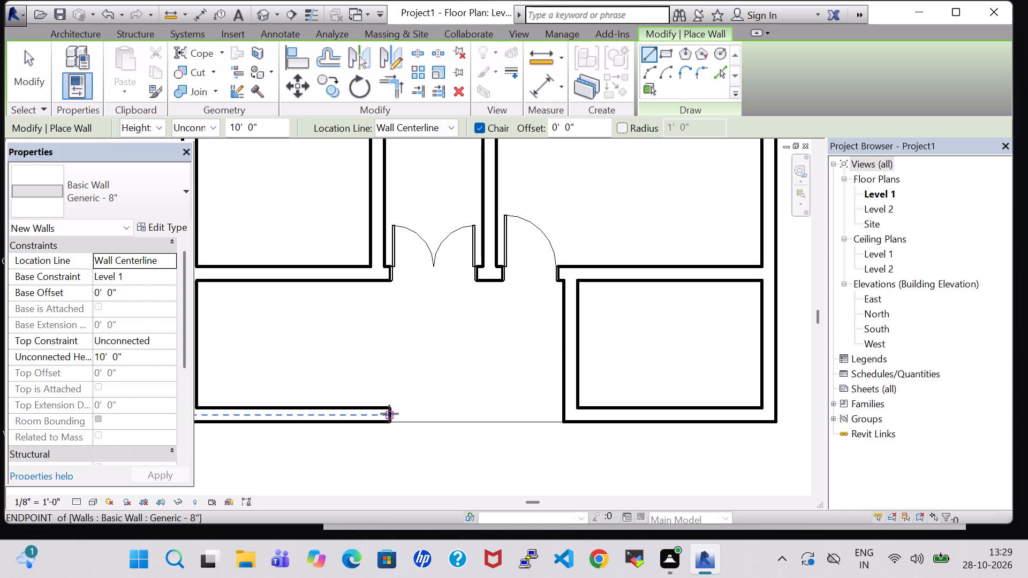
{"action": "left_click", "coordinate": [389, 414]}
{"action": "left_click", "coordinate": [563, 419]}
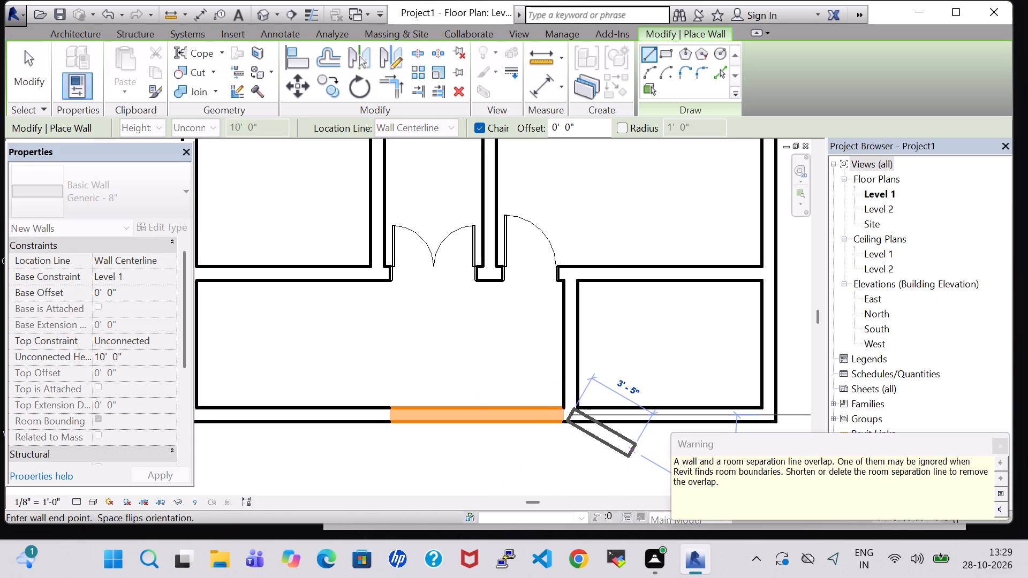
{"action": "left_click", "coordinate": [994, 452]}
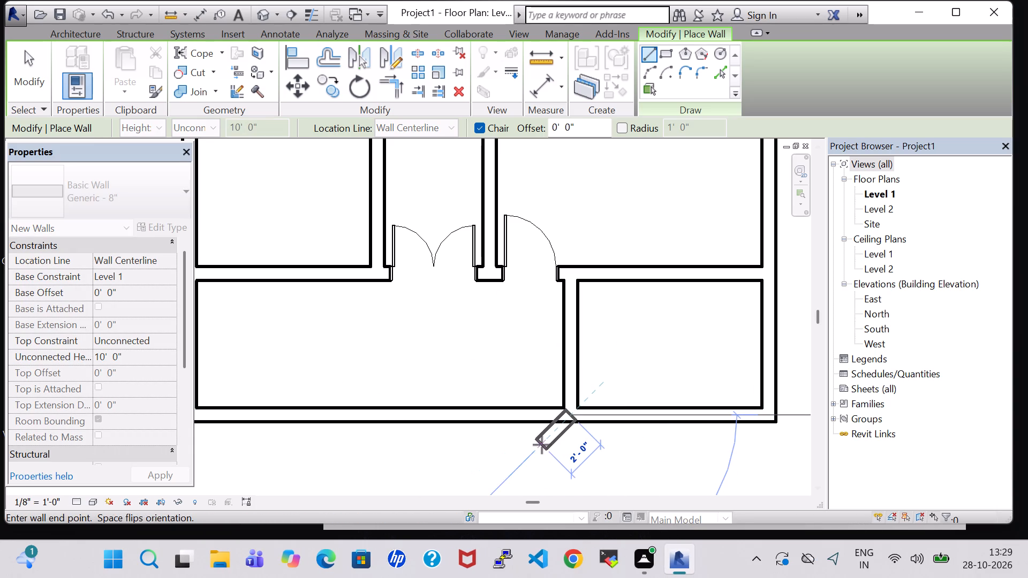
{"action": "key", "text": "Escape"}
Load the commercial door family Door-Exterior-Double-Two_Lite with its 72" x 80" type.
{"action": "scroll", "coordinate": [502, 446], "scroll_direction": "down", "scroll_amount": 2}
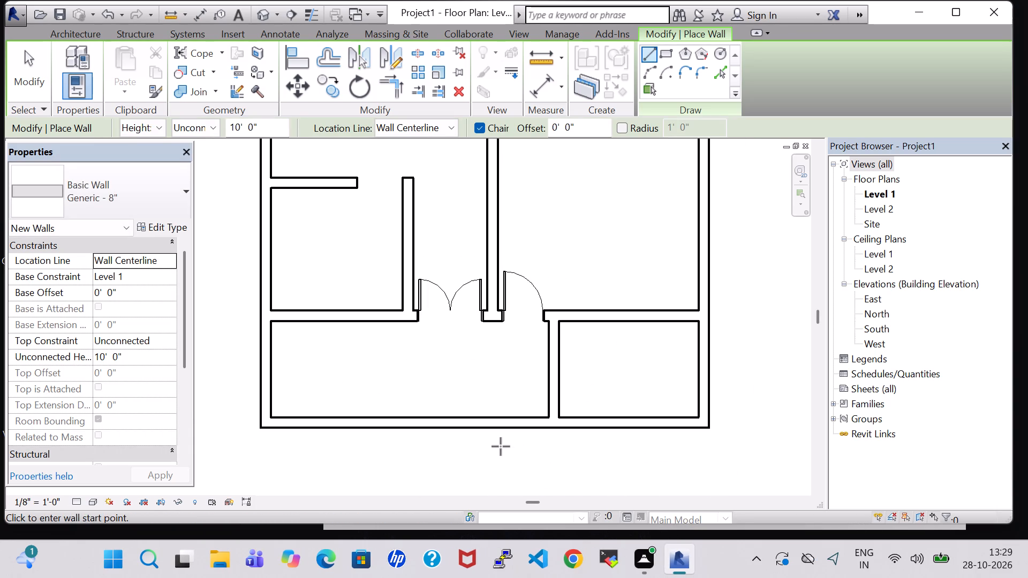
{"action": "left_click", "coordinate": [73, 31]}
{"action": "left_click", "coordinate": [100, 59]}
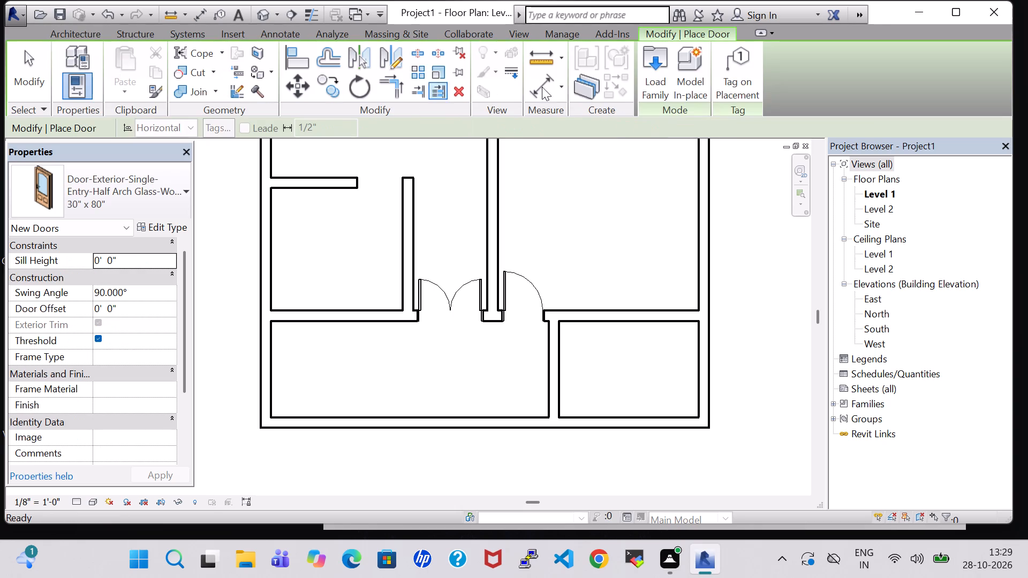
{"action": "left_click", "coordinate": [646, 79]}
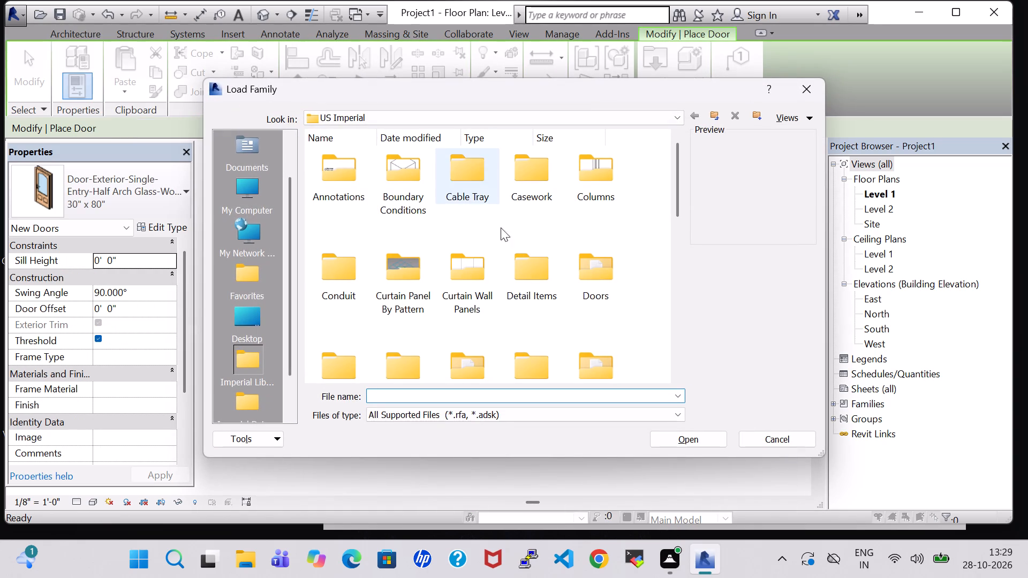
{"action": "double_click", "coordinate": [610, 263]}
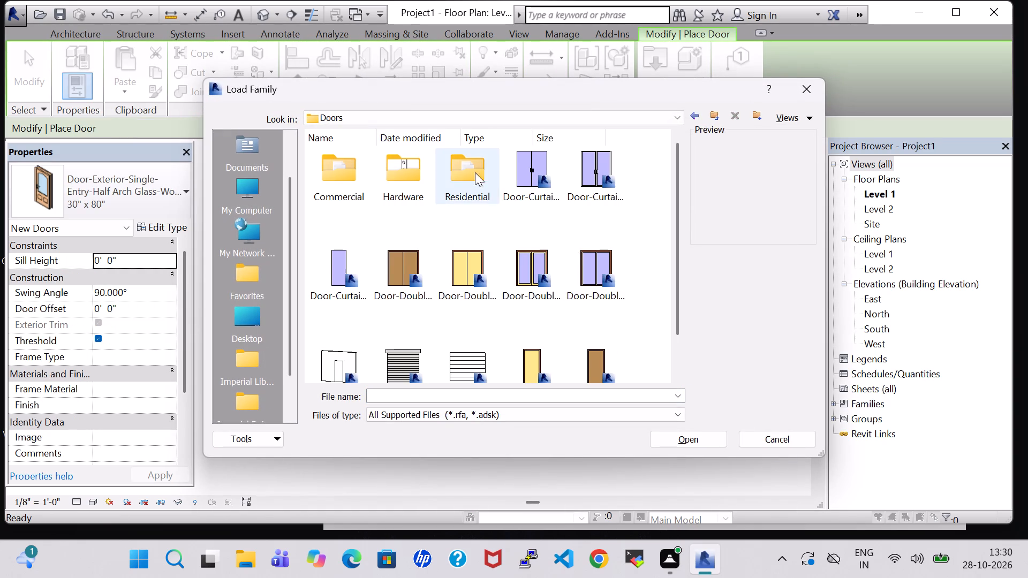
{"action": "left_click", "coordinate": [447, 172]}
{"action": "double_click", "coordinate": [352, 173]}
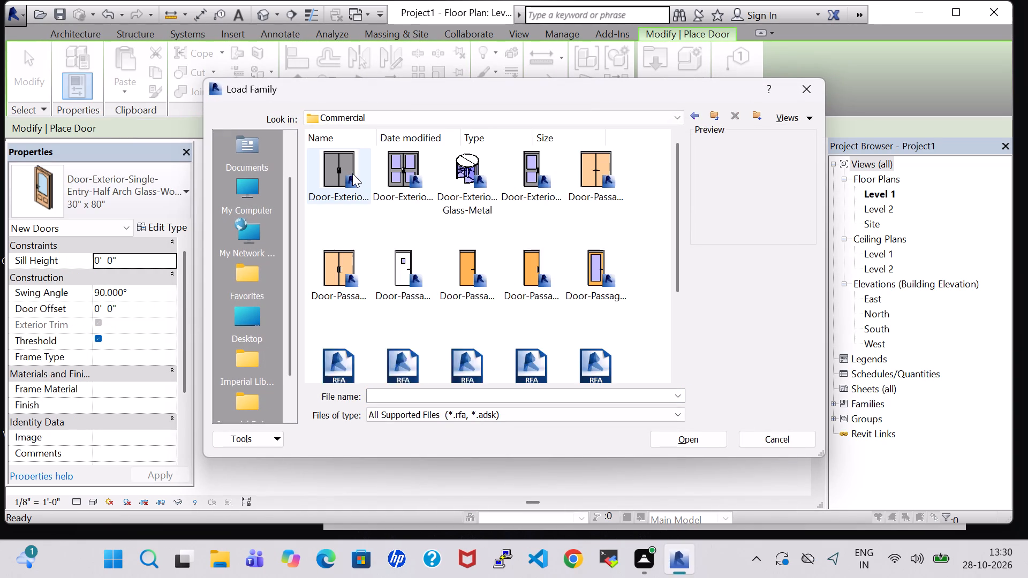
{"action": "left_click", "coordinate": [339, 176]}
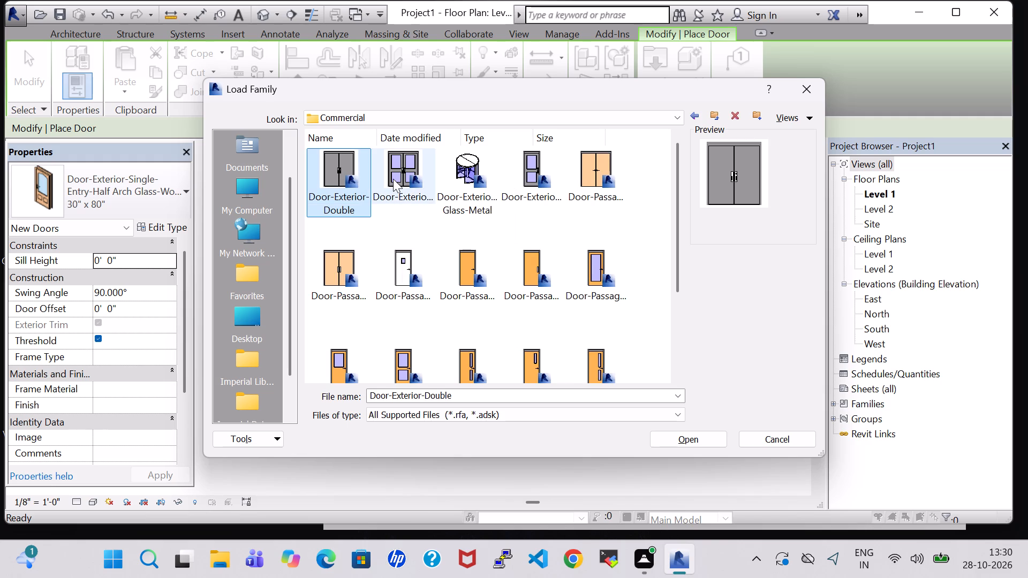
{"action": "left_click", "coordinate": [393, 179]}
{"action": "left_click", "coordinate": [684, 440]}
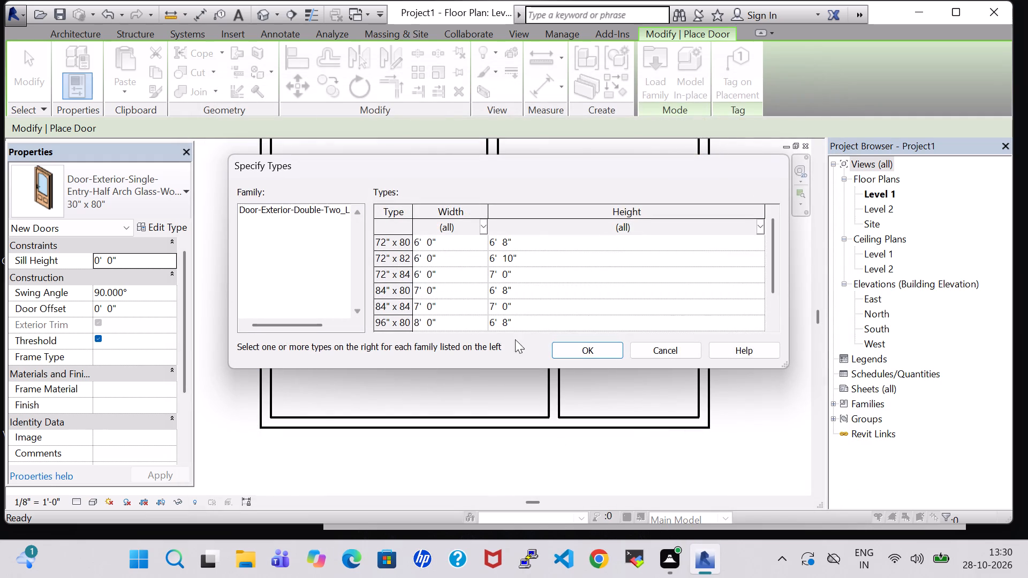
{"action": "left_click", "coordinate": [397, 242]}
{"action": "left_click", "coordinate": [589, 354]}
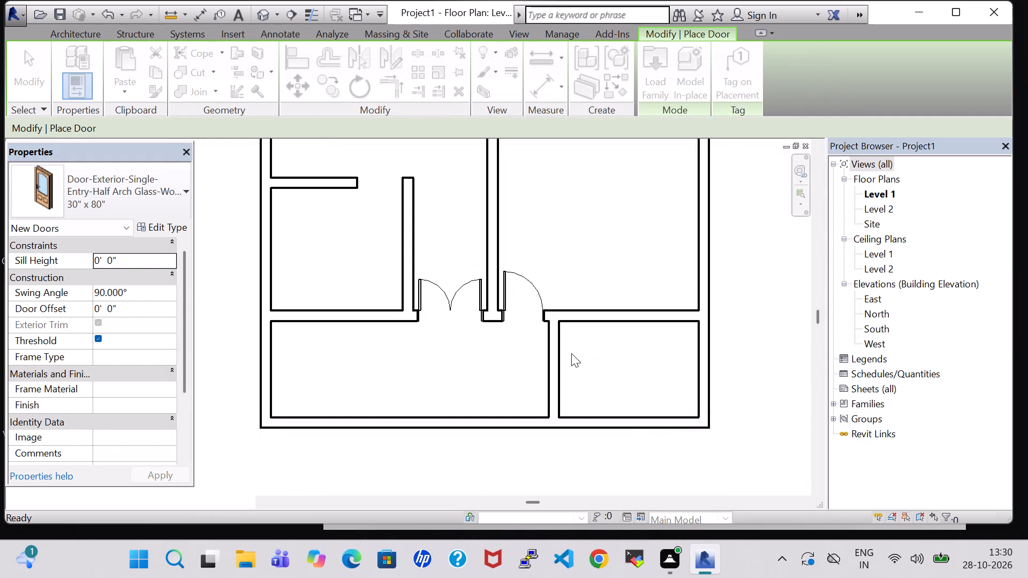
Place the 72" x 80" double door in the southern exterior wall, about 3'-9" west of the southeast room's partition, swinging inward.
{"action": "left_click", "coordinate": [490, 419]}
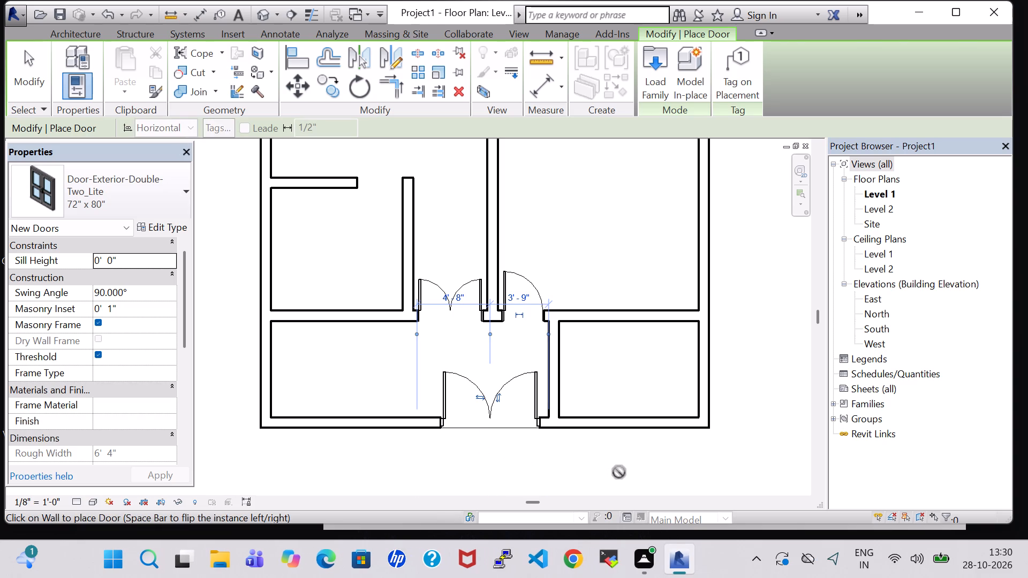
In the 3D view, set the unconnected height of the southern exterior wall segment east of the double door to 10'.
{"action": "key", "text": "Escape"}
{"action": "key", "text": "Escape"}
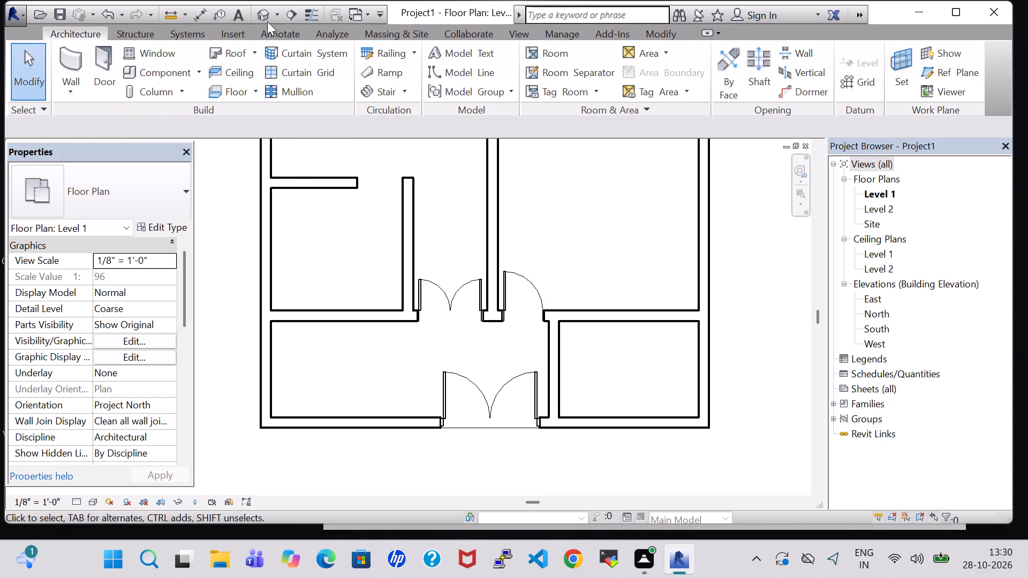
{"action": "left_click", "coordinate": [266, 14]}
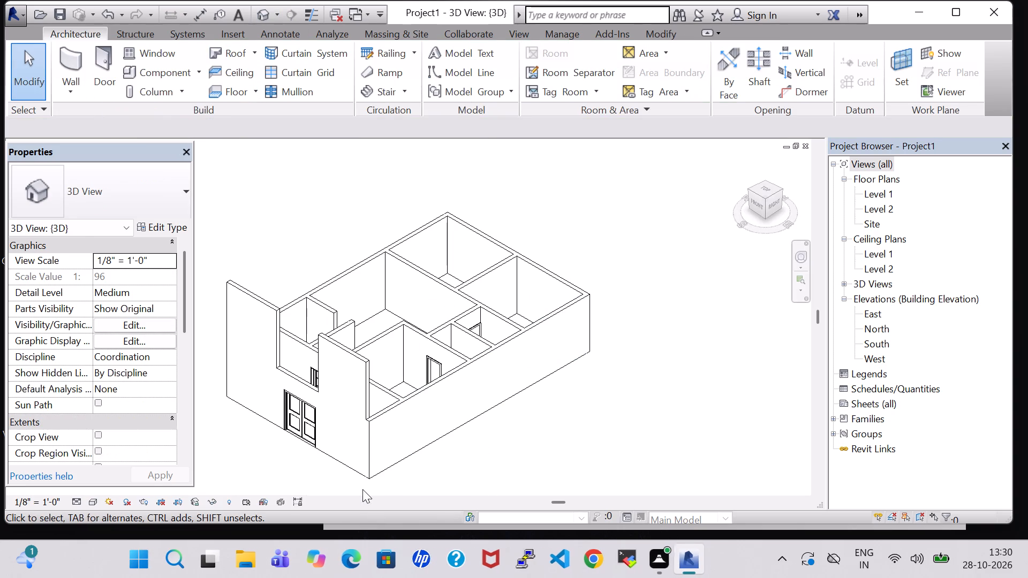
{"action": "left_click", "coordinate": [357, 362]}
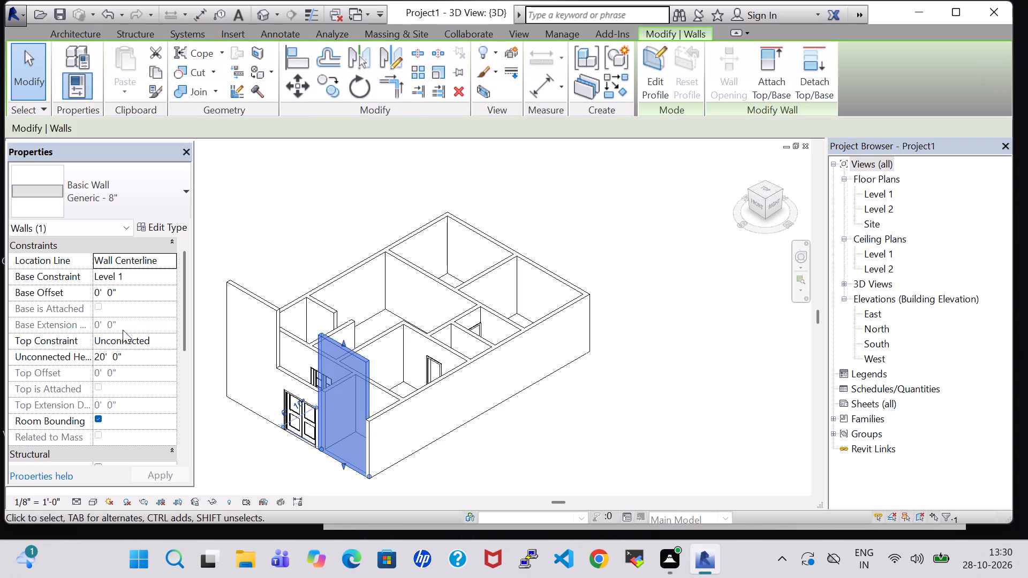
{"action": "left_click", "coordinate": [99, 358]}
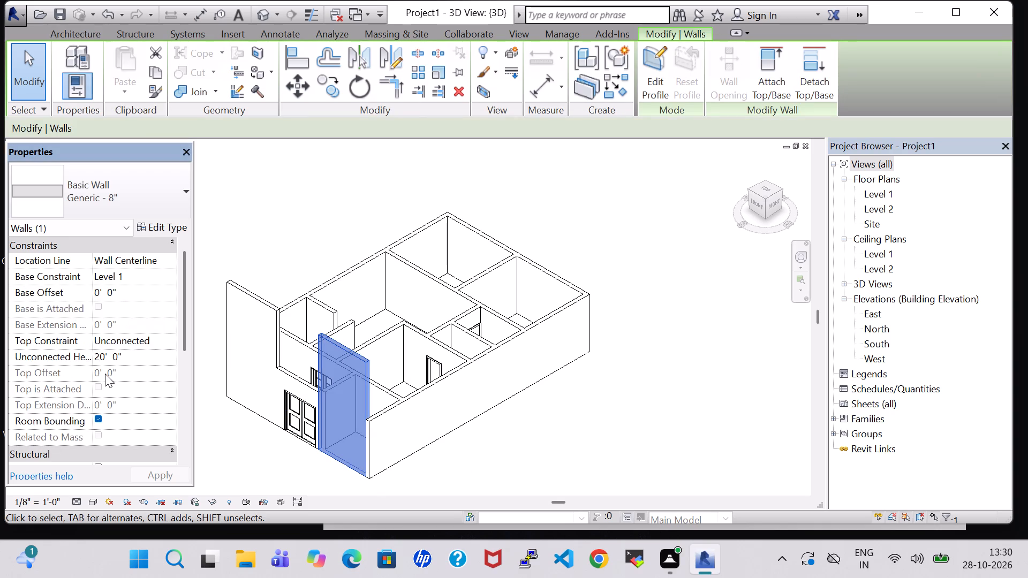
{"action": "key", "text": "Right"}
{"action": "key", "text": "BackSpace"}
{"action": "key", "text": "1"}
{"action": "key", "text": "Return"}
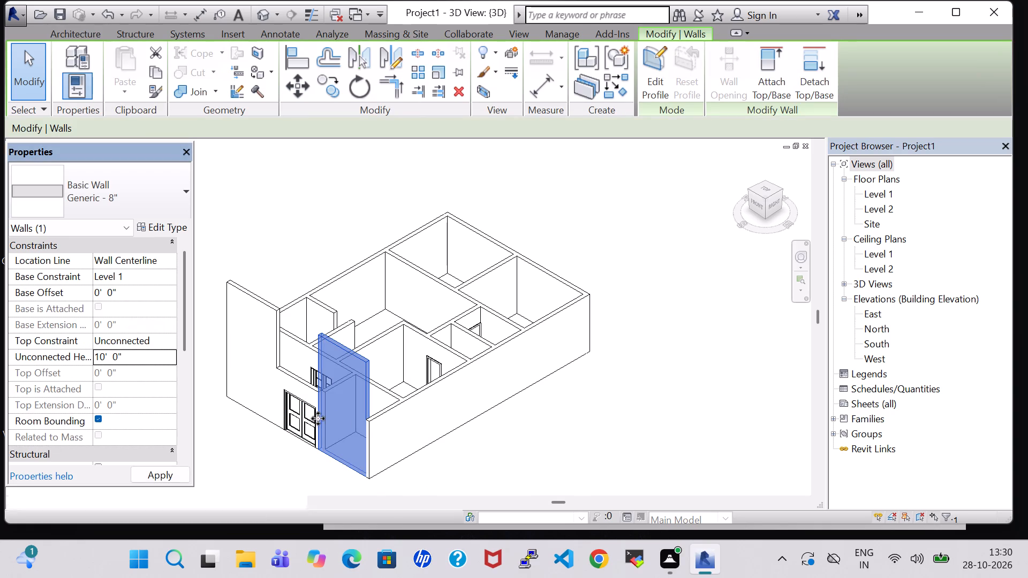
Set the unconnected height of the southern exterior wall segment west of the double door to 10'.
{"action": "left_click", "coordinate": [253, 302]}
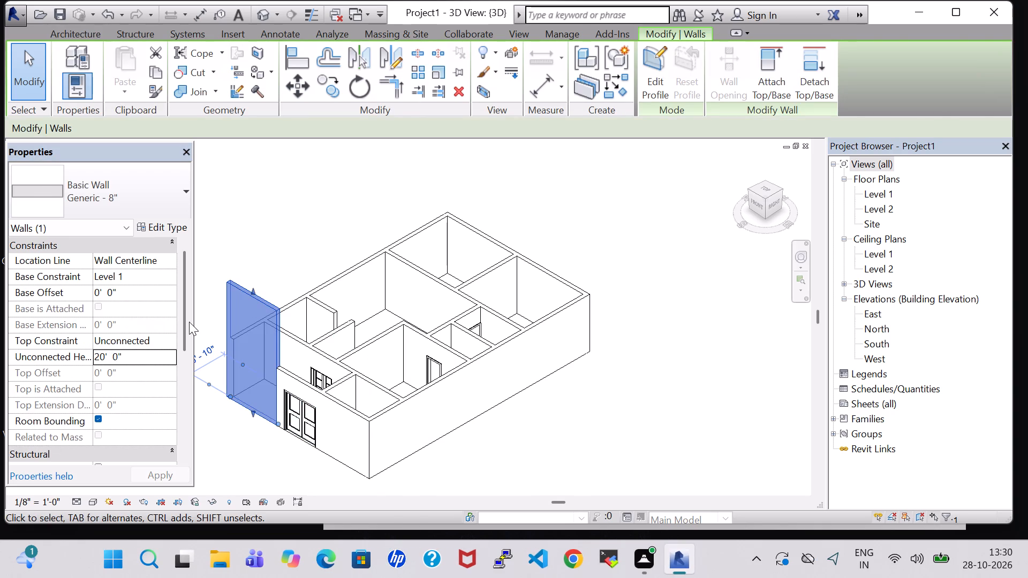
{"action": "left_click", "coordinate": [312, 163]}
{"action": "left_click", "coordinate": [258, 295]}
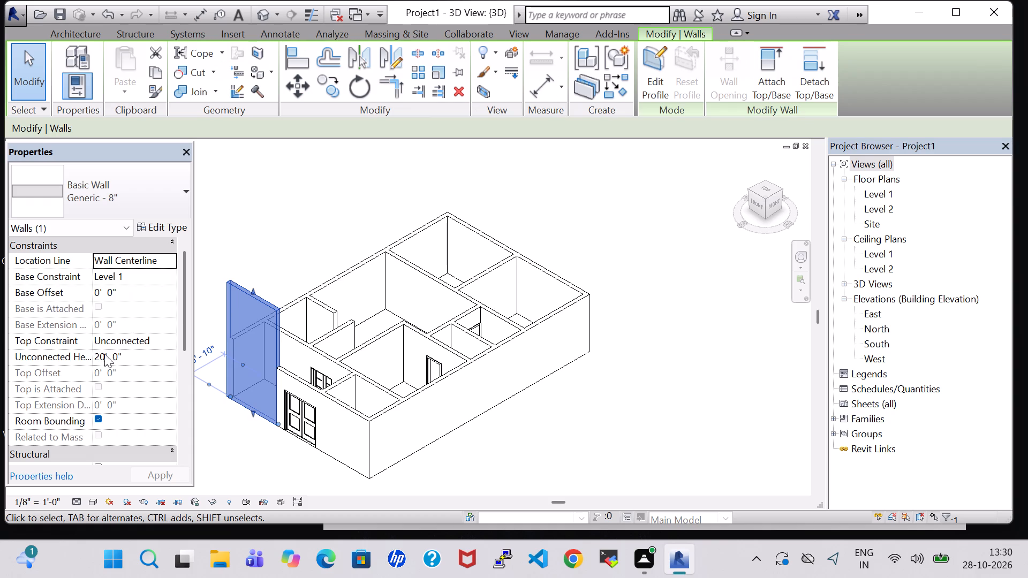
{"action": "left_click", "coordinate": [99, 356]}
{"action": "key", "text": "Right"}
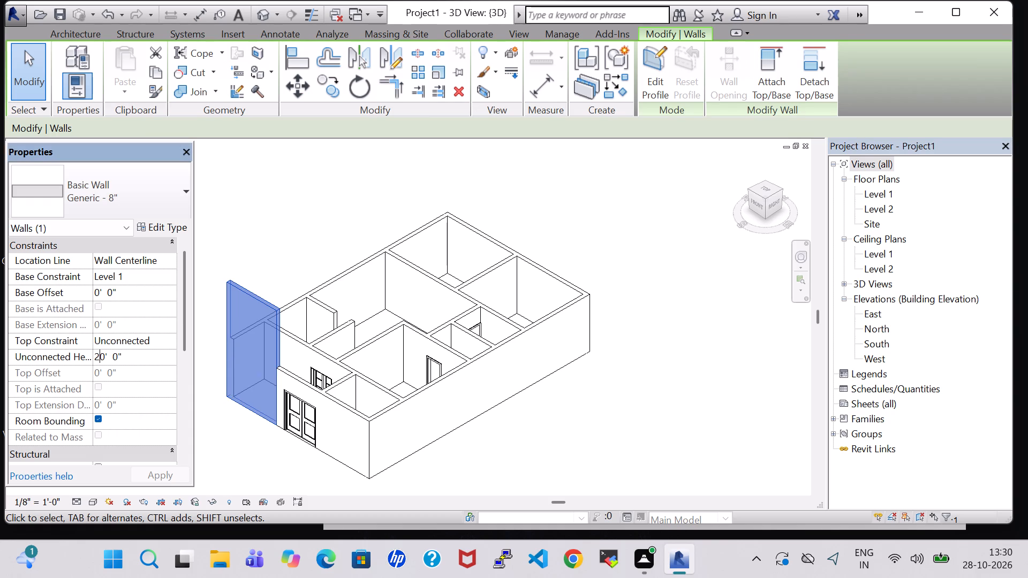
{"action": "key", "text": "BackSpace"}
{"action": "key", "text": "1"}
{"action": "key", "text": "Return"}
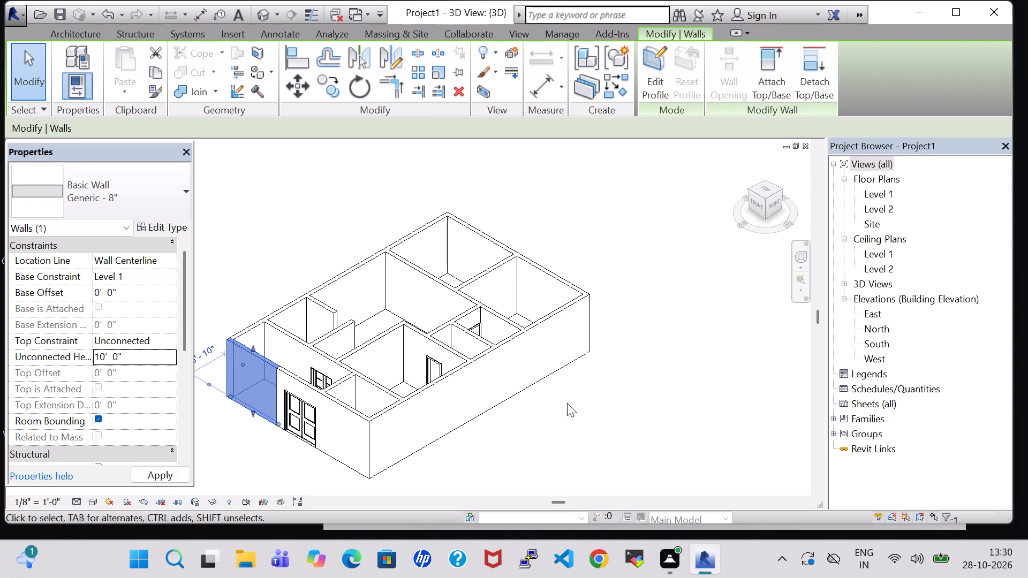
{"action": "left_click", "coordinate": [630, 406]}
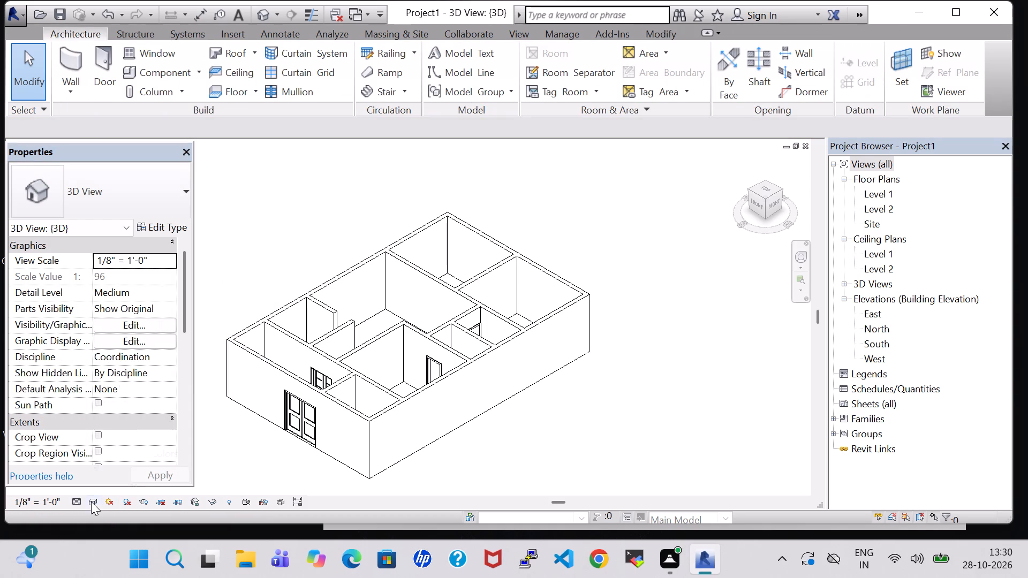
Switch the 3D view to a shaded display and inspect the building's south front with its double door.
{"action": "left_click", "coordinate": [91, 501]}
{"action": "left_click", "coordinate": [105, 472]}
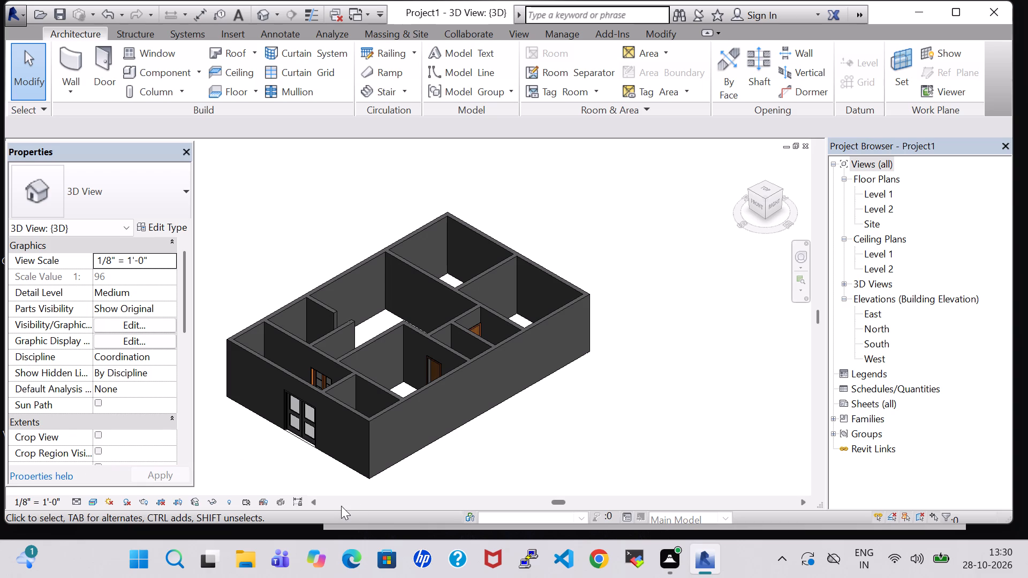
{"action": "middle_click_drag", "start_coordinate": [582, 458], "coordinate": [645, 385], "text": "shift"}
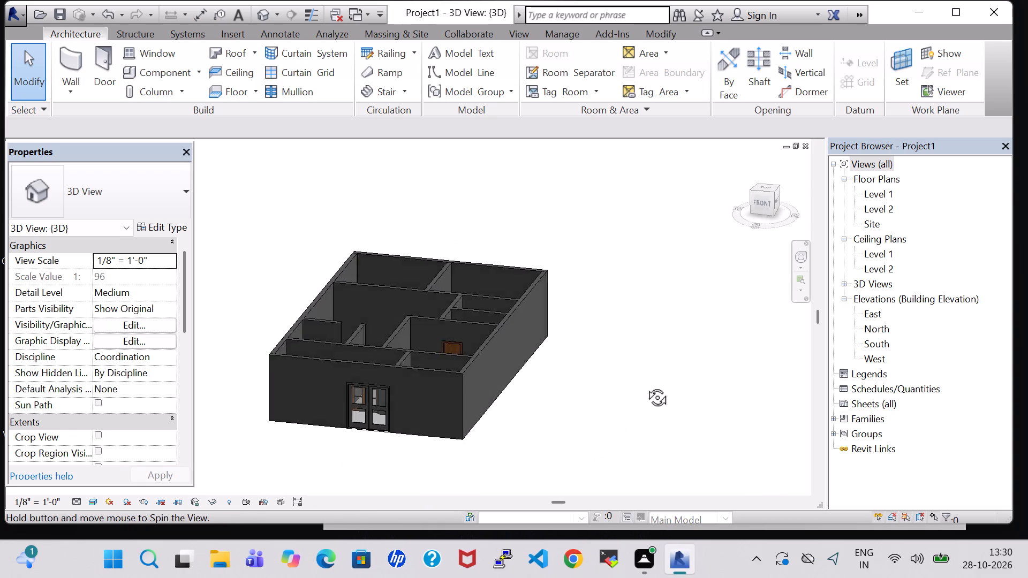
{"action": "middle_click_drag", "start_coordinate": [645, 385], "coordinate": [648, 384], "text": "shift"}
{"action": "middle_click", "coordinate": [684, 352], "text": "shift"}
{"action": "middle_click_drag", "start_coordinate": [582, 401], "coordinate": [599, 371], "text": "shift"}
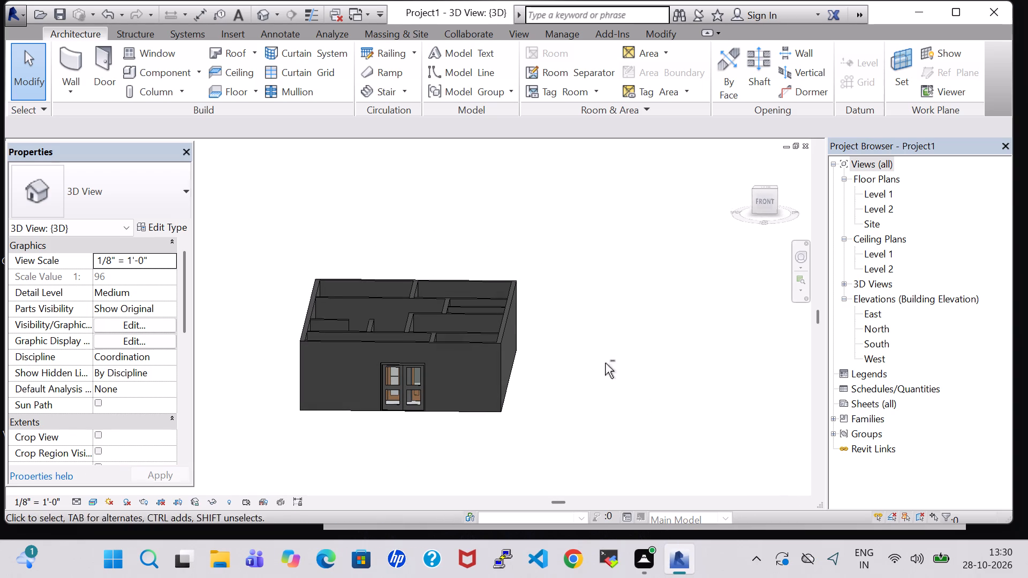
Open the Level 1 floor plan.
{"action": "left_click", "coordinate": [874, 191]}
{"action": "left_click", "coordinate": [874, 191]}
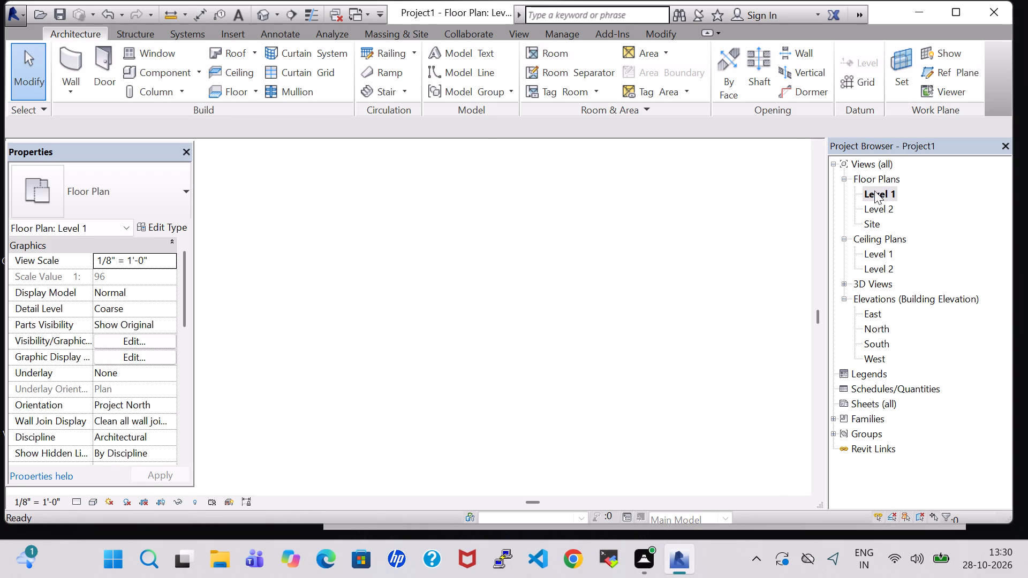
{"action": "scroll", "coordinate": [428, 323], "scroll_direction": "down", "scroll_amount": 3}
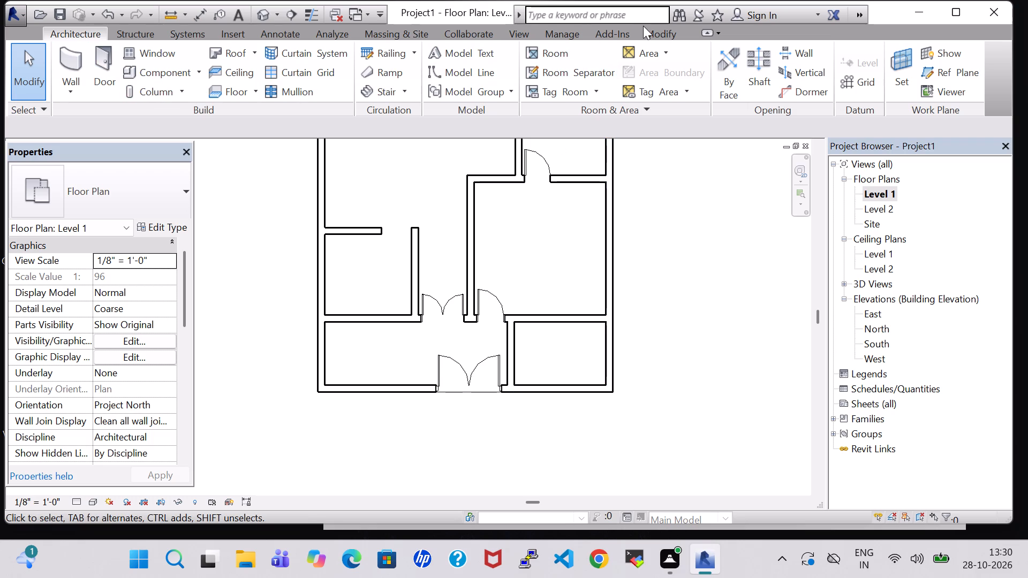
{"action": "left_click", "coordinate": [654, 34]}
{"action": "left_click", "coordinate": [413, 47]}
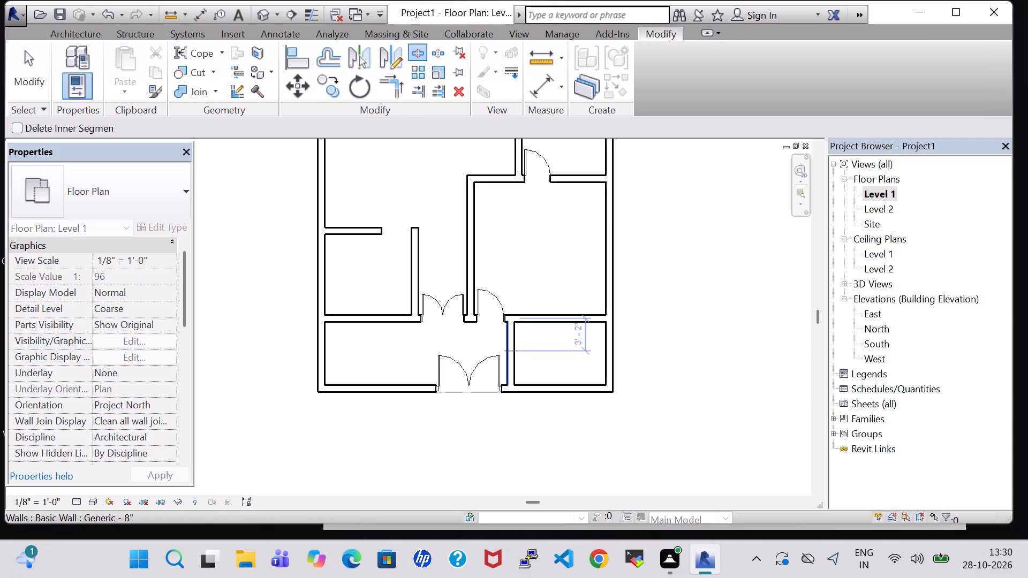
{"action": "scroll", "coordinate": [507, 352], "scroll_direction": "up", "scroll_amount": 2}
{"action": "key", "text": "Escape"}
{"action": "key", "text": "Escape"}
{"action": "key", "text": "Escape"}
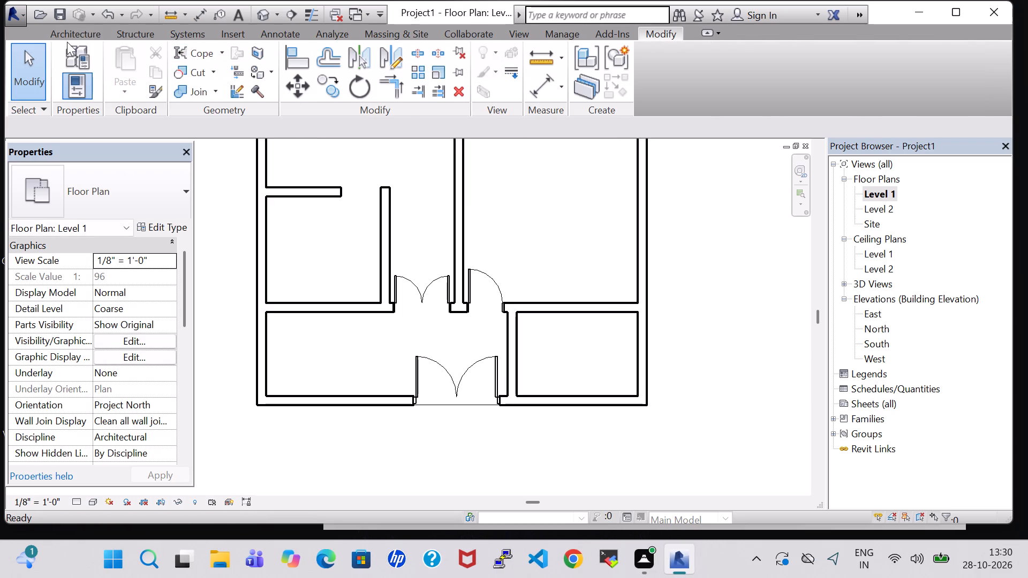
Load the residential door family Door-Interior-Single-Full Glass-Wood with its 20" x 80" type.
{"action": "left_click", "coordinate": [72, 31]}
{"action": "left_click", "coordinate": [110, 47]}
{"action": "left_click", "coordinate": [651, 75]}
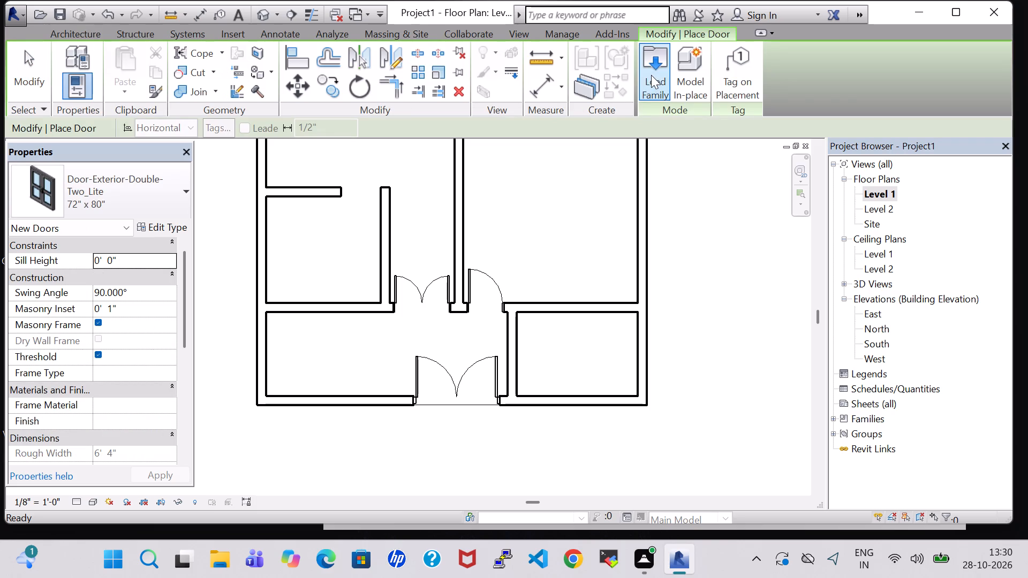
{"action": "double_click", "coordinate": [582, 256]}
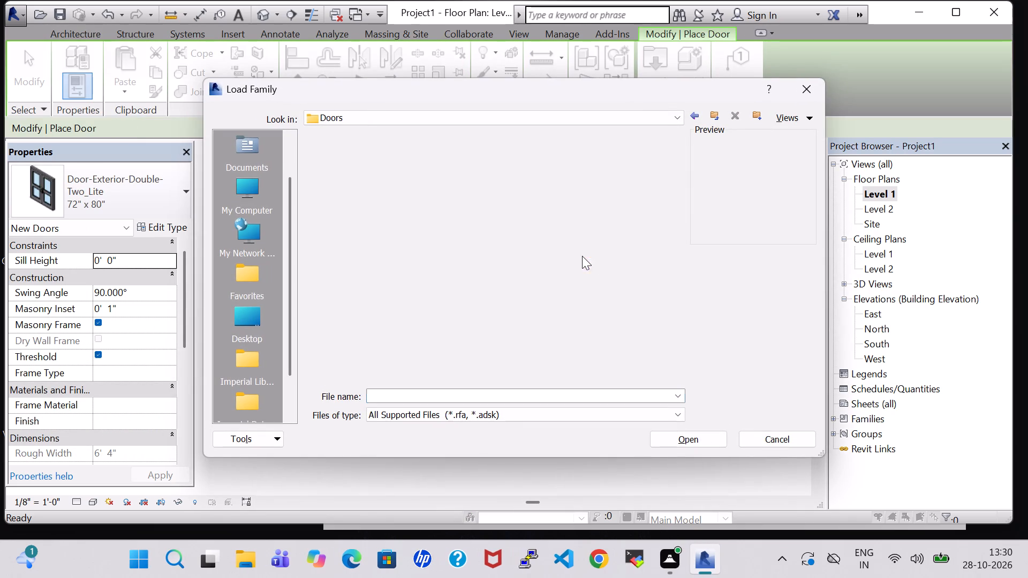
{"action": "double_click", "coordinate": [452, 169]}
{"action": "scroll", "coordinate": [472, 250], "scroll_direction": "down", "scroll_amount": 2}
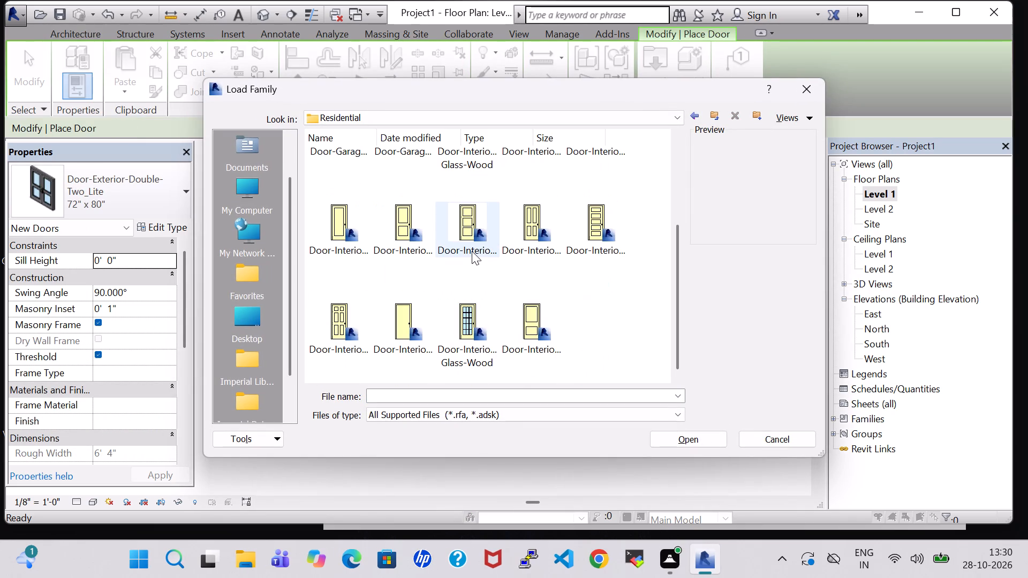
{"action": "left_click", "coordinate": [474, 329]}
{"action": "left_click", "coordinate": [678, 440]}
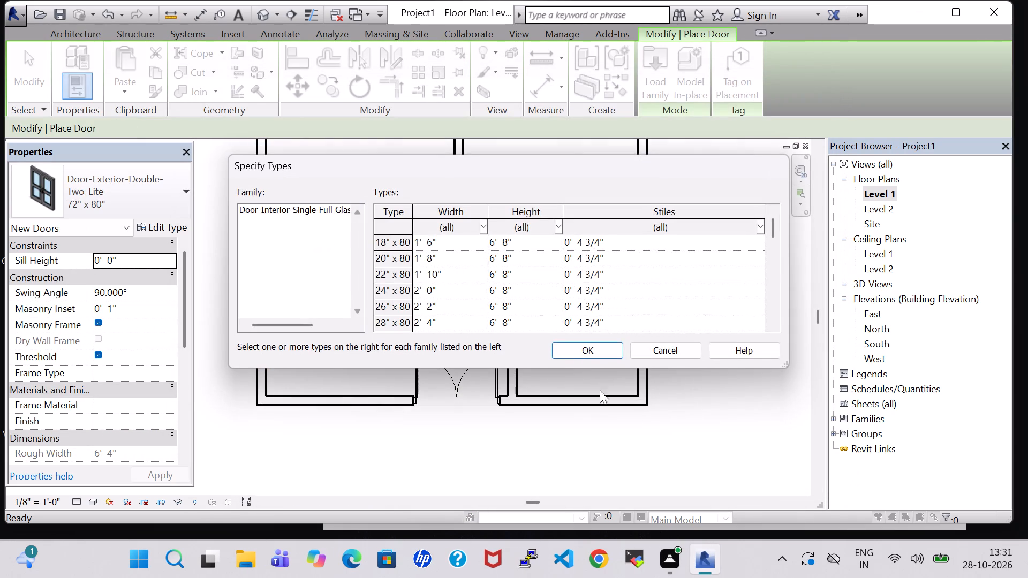
{"action": "left_click", "coordinate": [429, 252]}
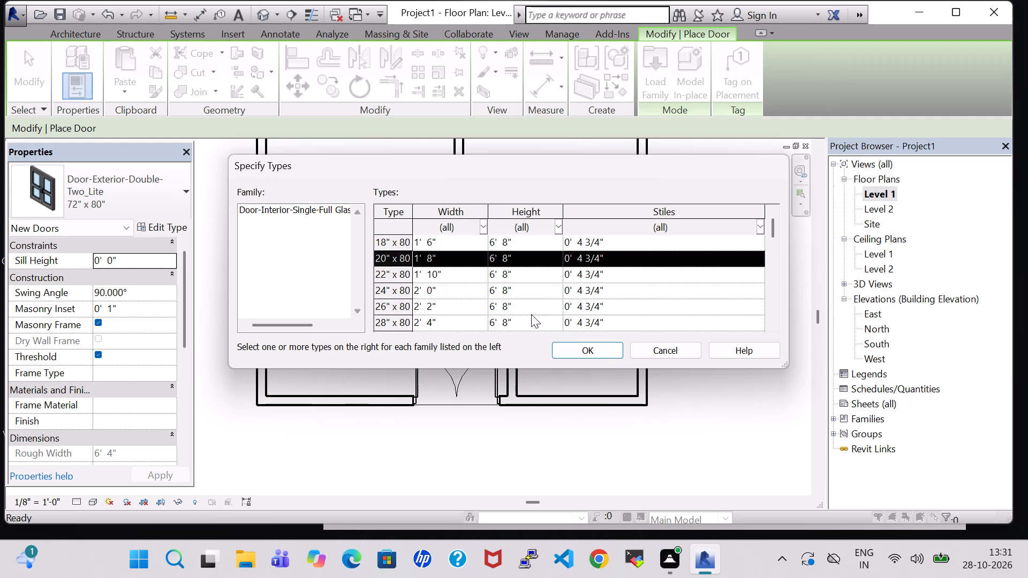
{"action": "left_click", "coordinate": [576, 346]}
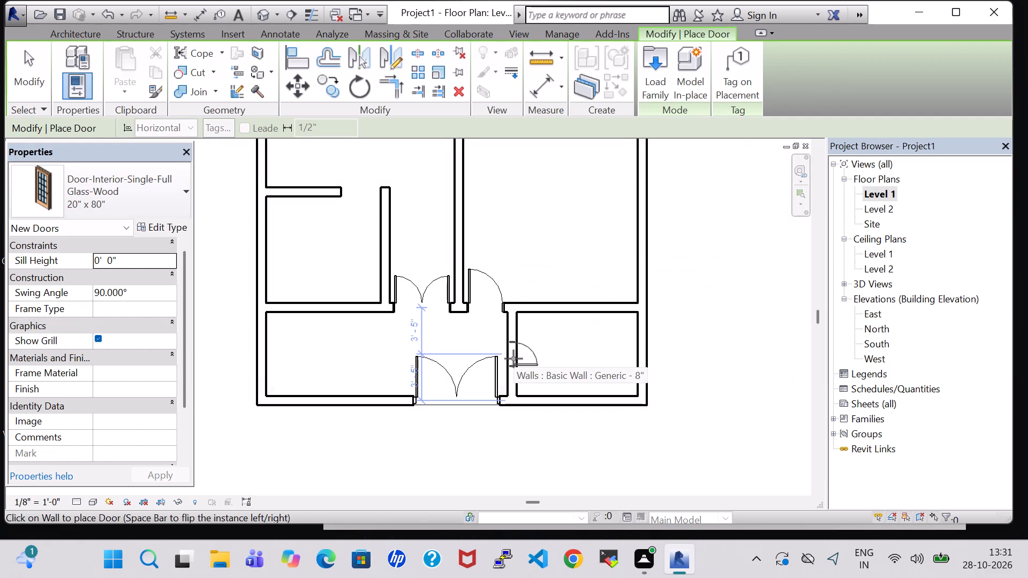
Place the 20" x 80" glass-wood door midway along the southeast room's west wall, about 3'-5" from its north wall, swinging east into the room.
{"action": "left_click", "coordinate": [513, 359]}
{"action": "key", "text": "Escape"}
{"action": "key", "text": "Escape"}
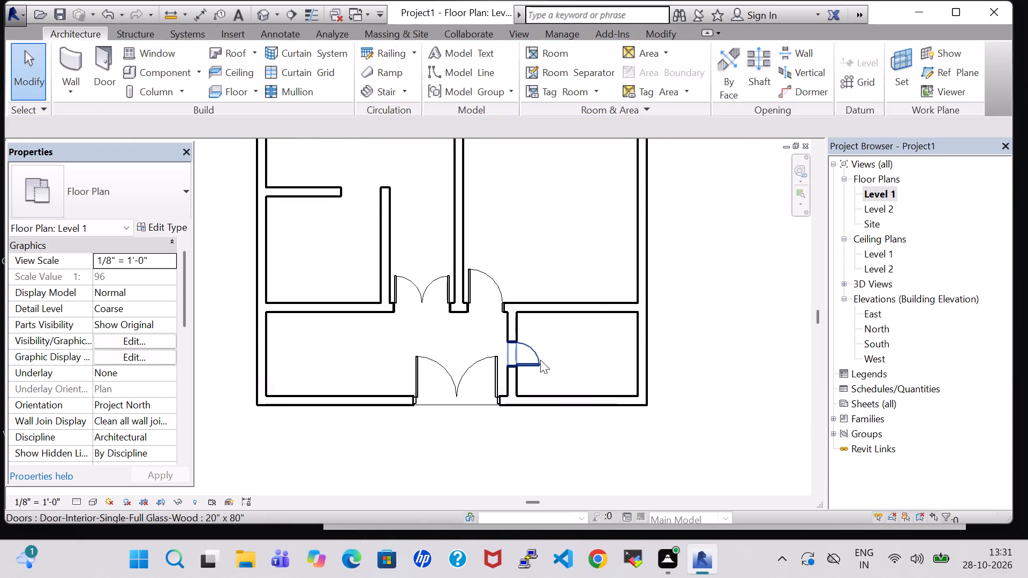
Set the type width of the southeast room's glass-wood door to 2' 6".
{"action": "left_click", "coordinate": [540, 360]}
{"action": "left_click", "coordinate": [166, 224]}
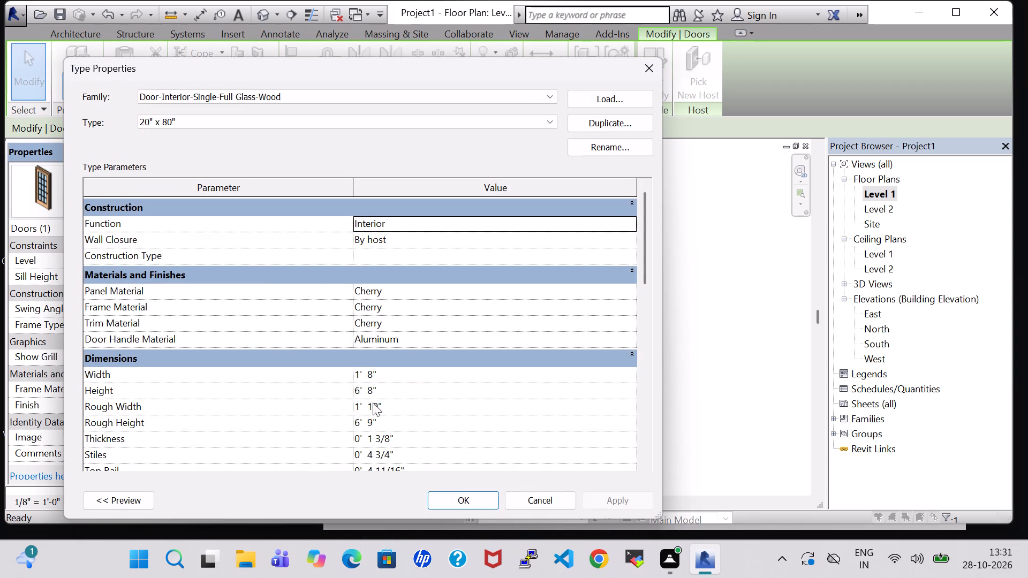
{"action": "left_click", "coordinate": [361, 373]}
{"action": "key", "text": "BackSpace"}
{"action": "key", "text": "2"}
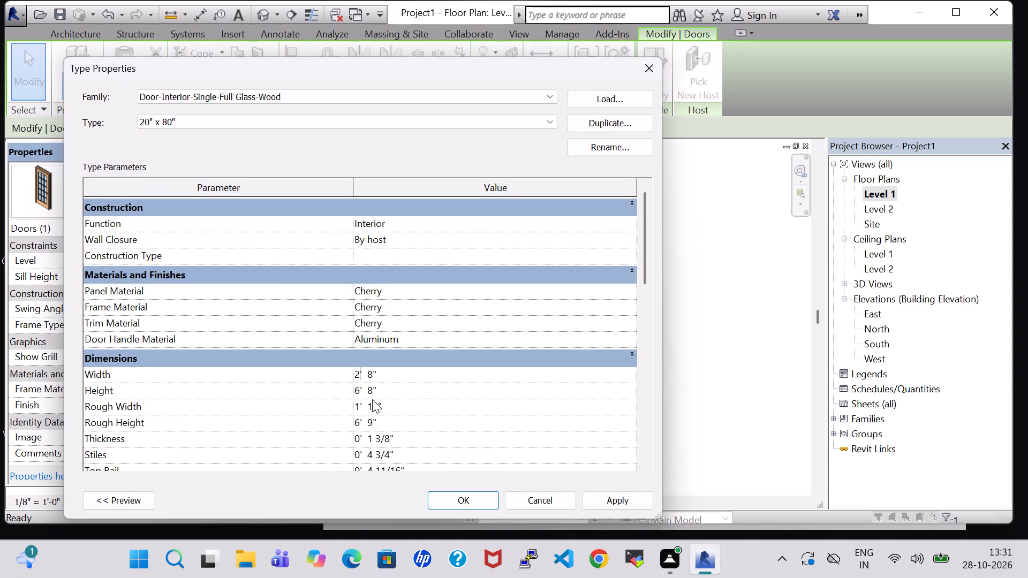
{"action": "left_click", "coordinate": [369, 376]}
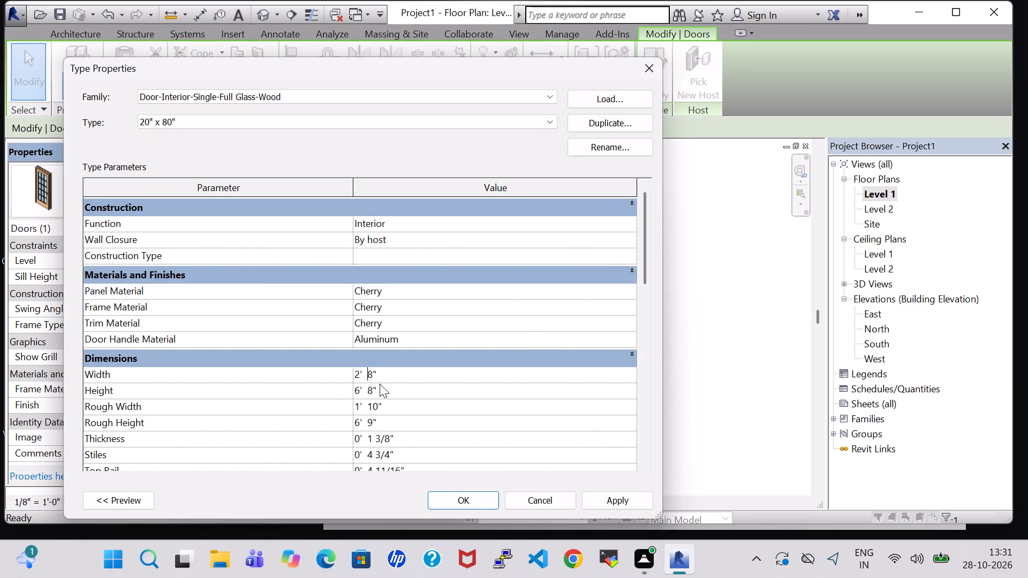
{"action": "key", "text": "Right"}
{"action": "key", "text": "BackSpace"}
{"action": "key", "text": "6"}
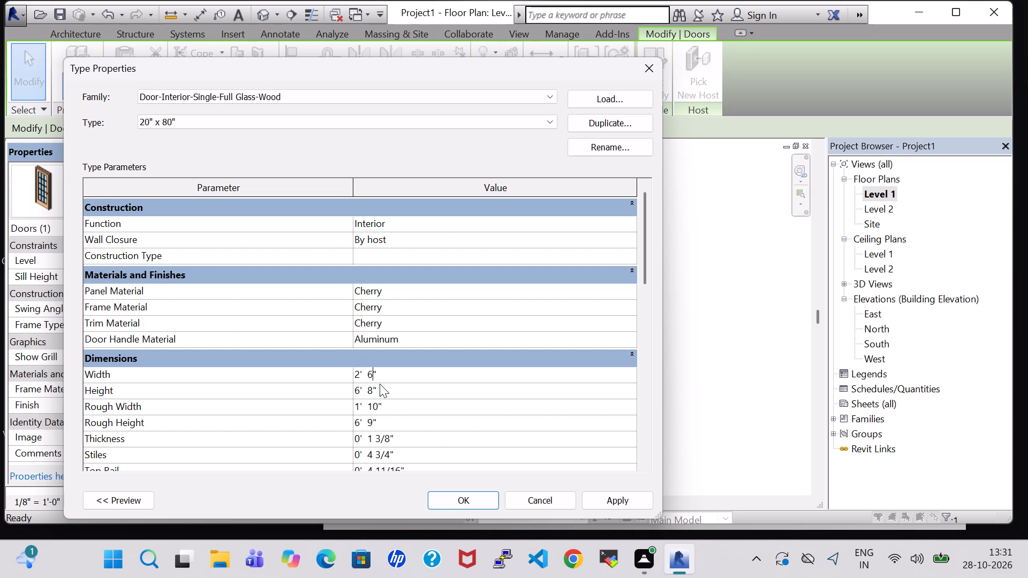
{"action": "left_click", "coordinate": [619, 498]}
{"action": "left_click", "coordinate": [445, 498]}
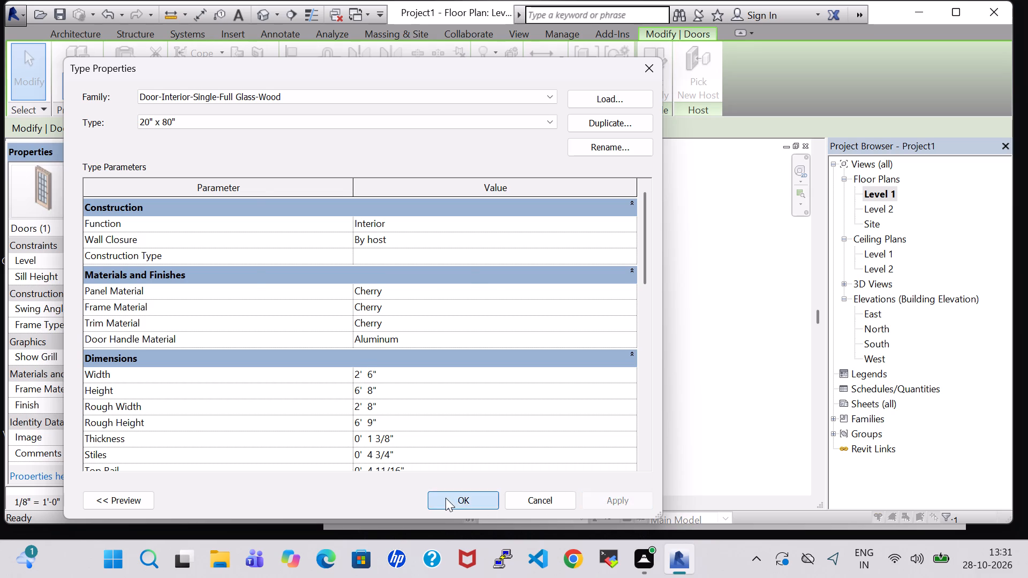
{"action": "left_click", "coordinate": [767, 327]}
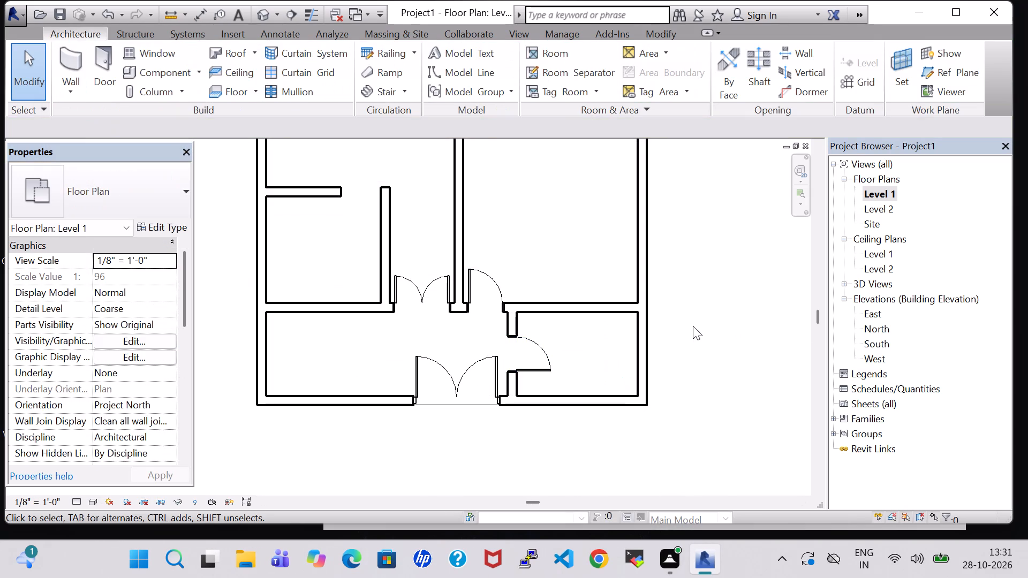
Load the residential door family Door-Exterior-Single-Entry-Half Arch Glass-Wood_Clad with its 30" x 80" type.
{"action": "middle_click_drag", "start_coordinate": [674, 245], "coordinate": [682, 272]}
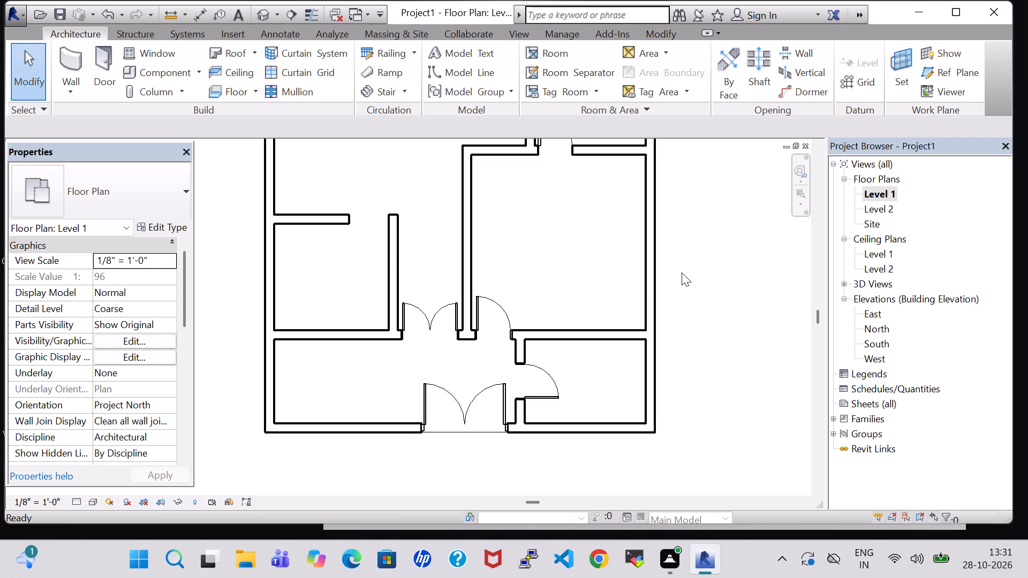
{"action": "middle_click_drag", "start_coordinate": [684, 265], "coordinate": [678, 341]}
{"action": "middle_click_drag", "start_coordinate": [679, 302], "coordinate": [666, 313]}
{"action": "left_click", "coordinate": [111, 58]}
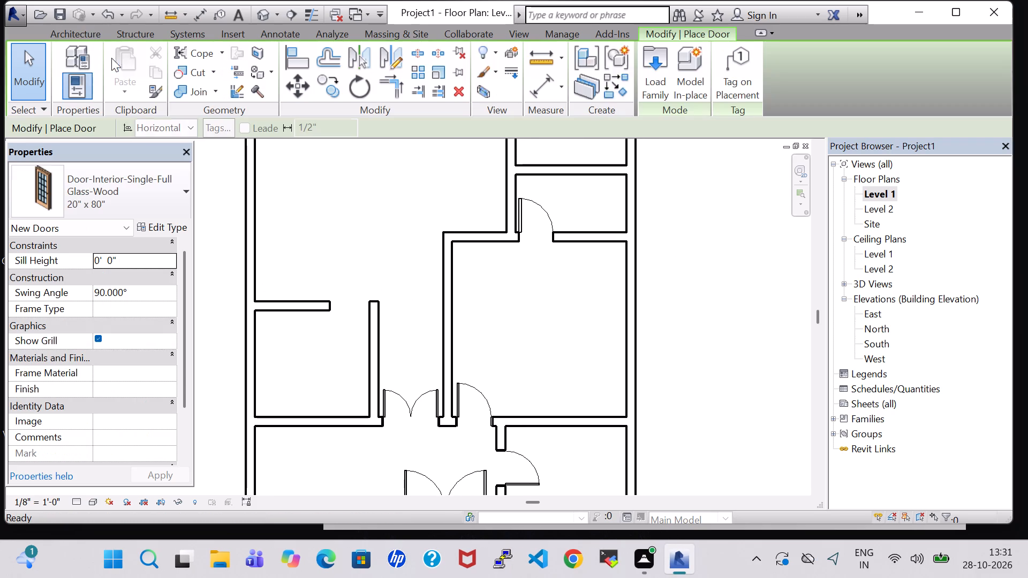
{"action": "left_click", "coordinate": [643, 85]}
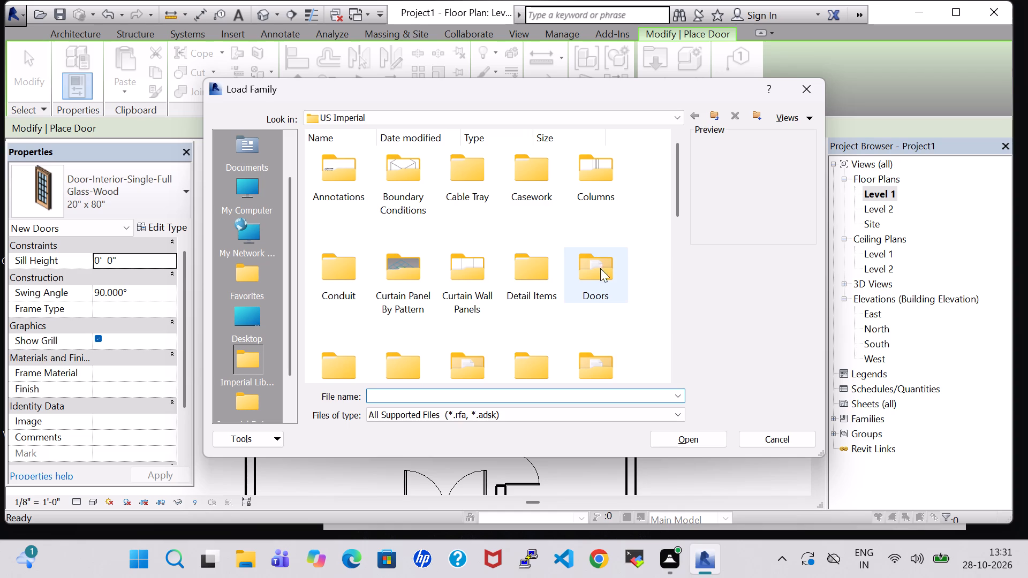
{"action": "scroll", "coordinate": [600, 275], "scroll_direction": "down", "scroll_amount": 1}
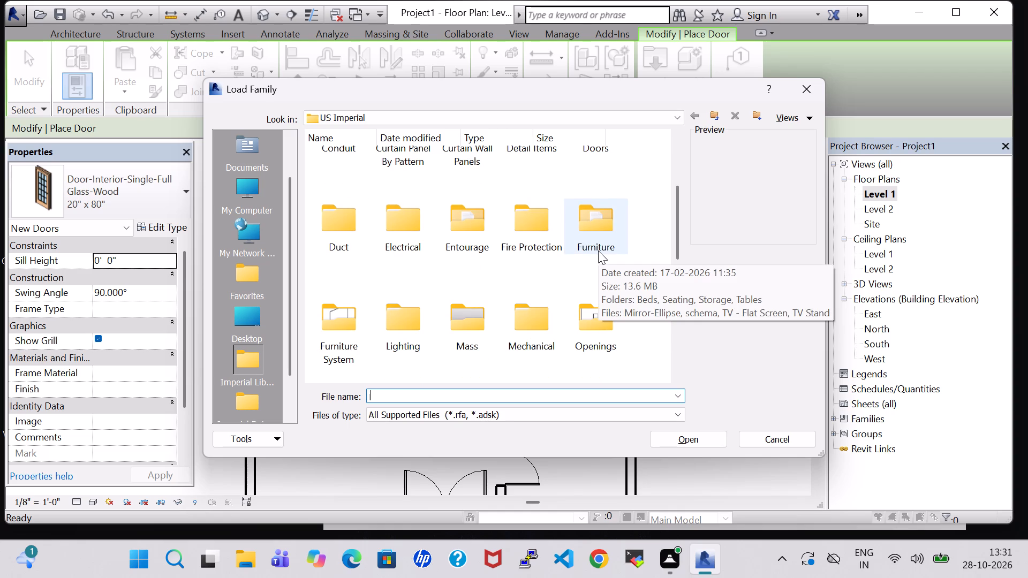
{"action": "scroll", "coordinate": [587, 238], "scroll_direction": "up", "scroll_amount": 1}
{"action": "double_click", "coordinate": [587, 256]}
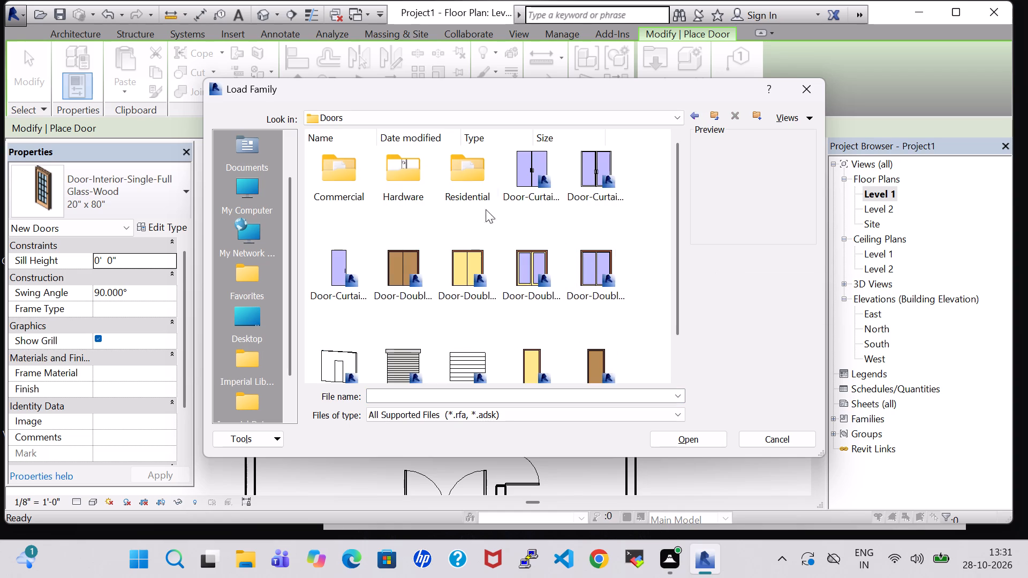
{"action": "double_click", "coordinate": [466, 184]}
{"action": "left_click", "coordinate": [533, 195]}
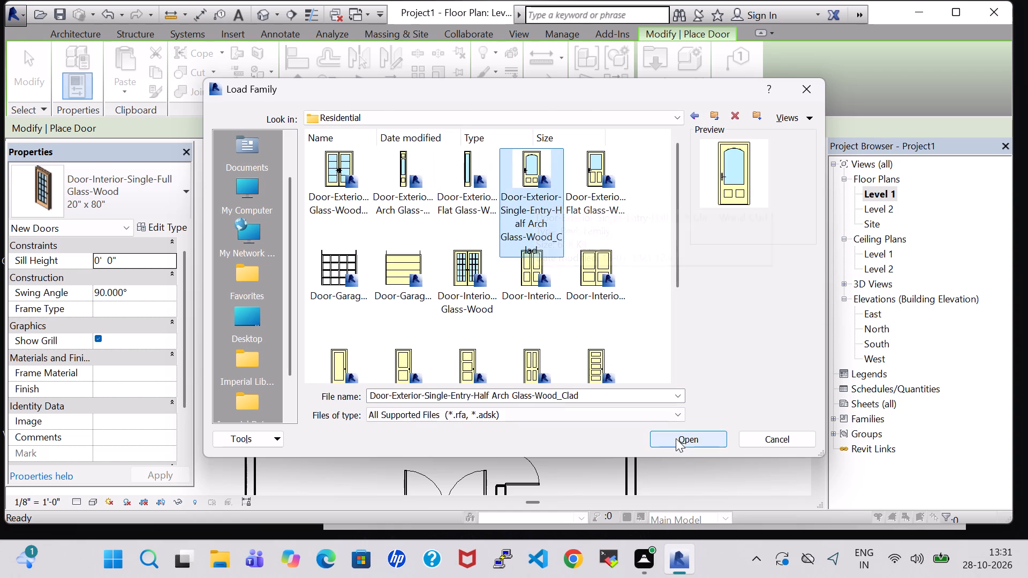
{"action": "left_click", "coordinate": [677, 439]}
{"action": "left_click", "coordinate": [425, 242]}
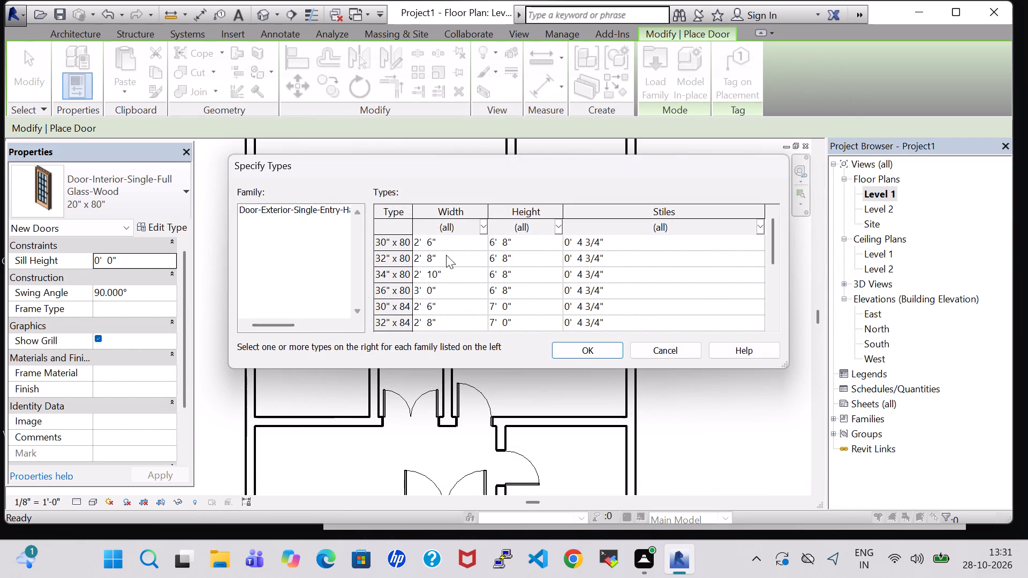
{"action": "left_click", "coordinate": [608, 354]}
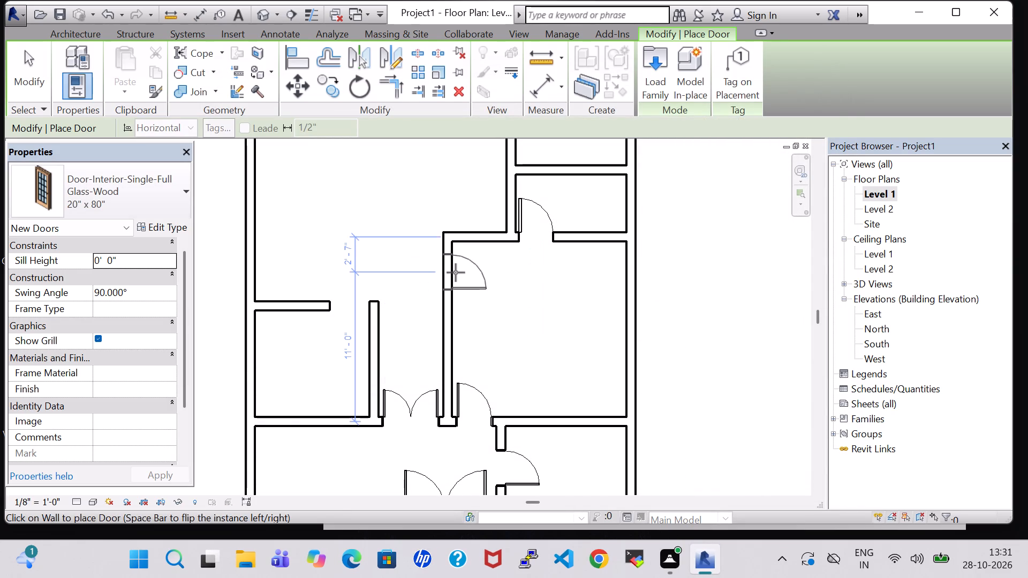
Place a 20" x 80" glass-wood door in the large east room's west wall, about 2'-0" from its north wall, hinged north and swinging east.
{"action": "key", "text": "space"}
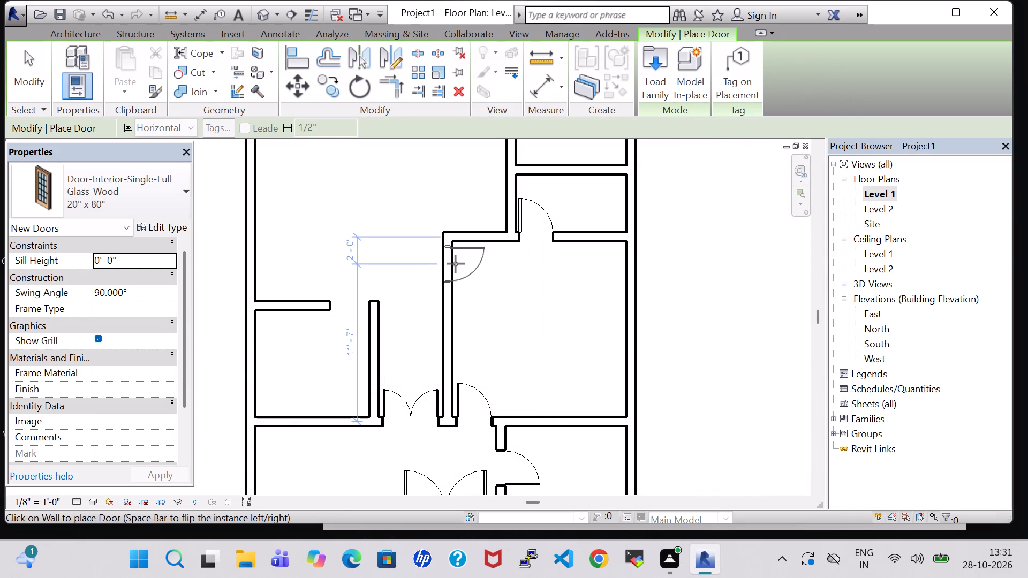
{"action": "left_click", "coordinate": [456, 264]}
Place 20" x 80" glass-wood doors in the northwest and northeast rooms' south wall, flanking their dividing wall, both swinging north.
{"action": "scroll", "coordinate": [464, 309], "scroll_direction": "down", "scroll_amount": 2}
{"action": "middle_click_drag", "start_coordinate": [464, 309], "coordinate": [458, 379]}
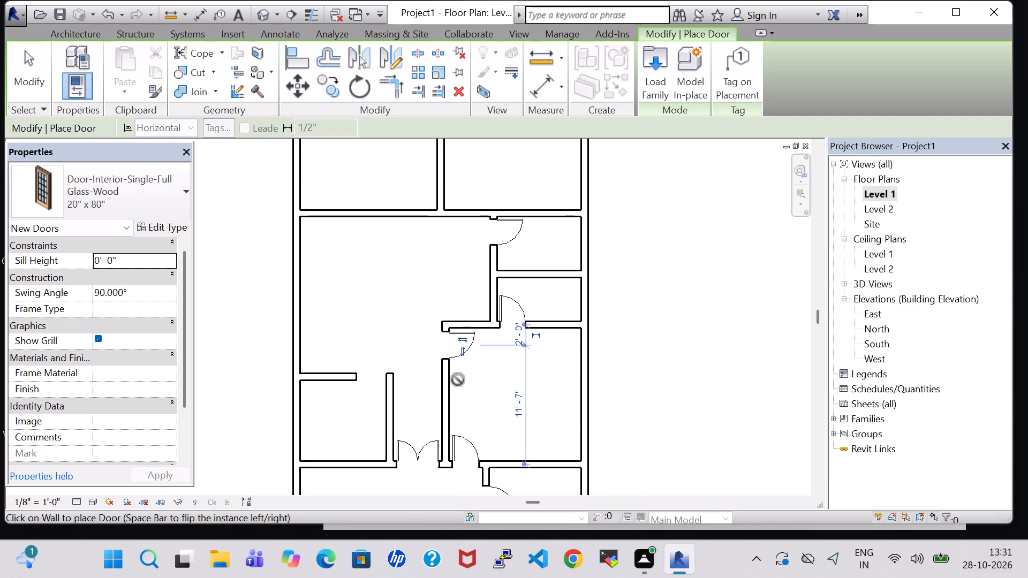
{"action": "key", "text": "space"}
{"action": "left_click", "coordinate": [422, 205]}
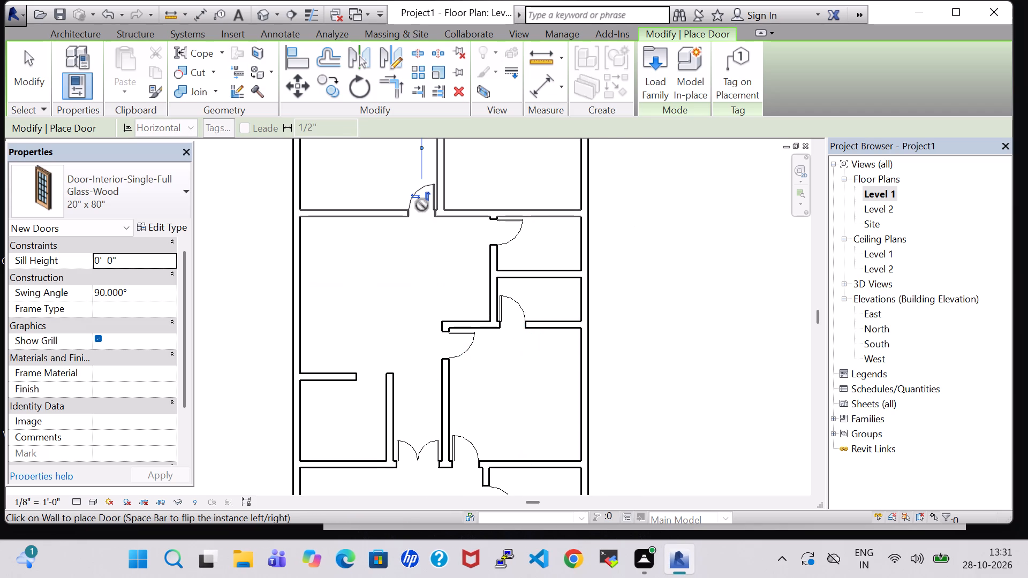
{"action": "key", "text": "space"}
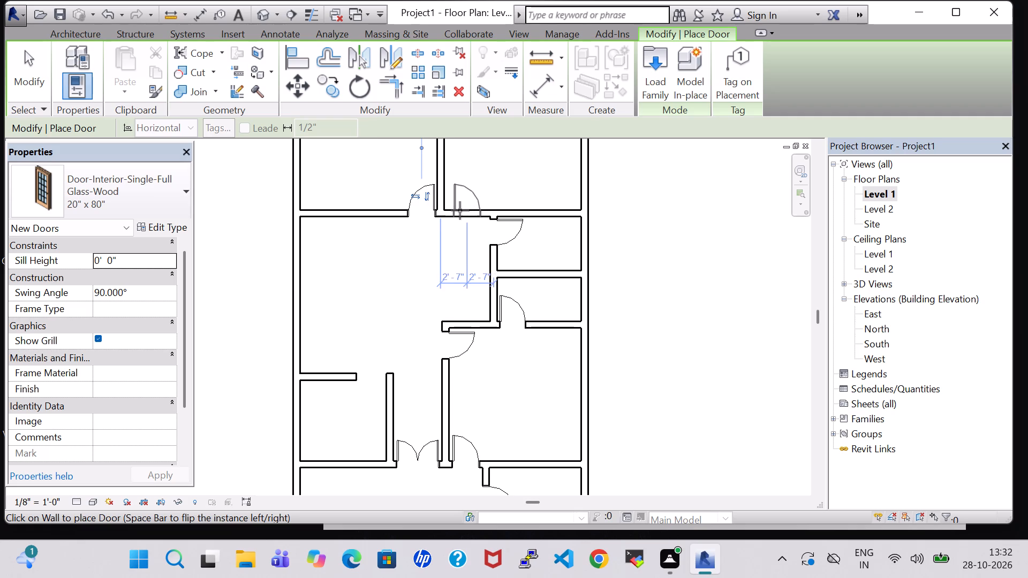
{"action": "left_click", "coordinate": [458, 212]}
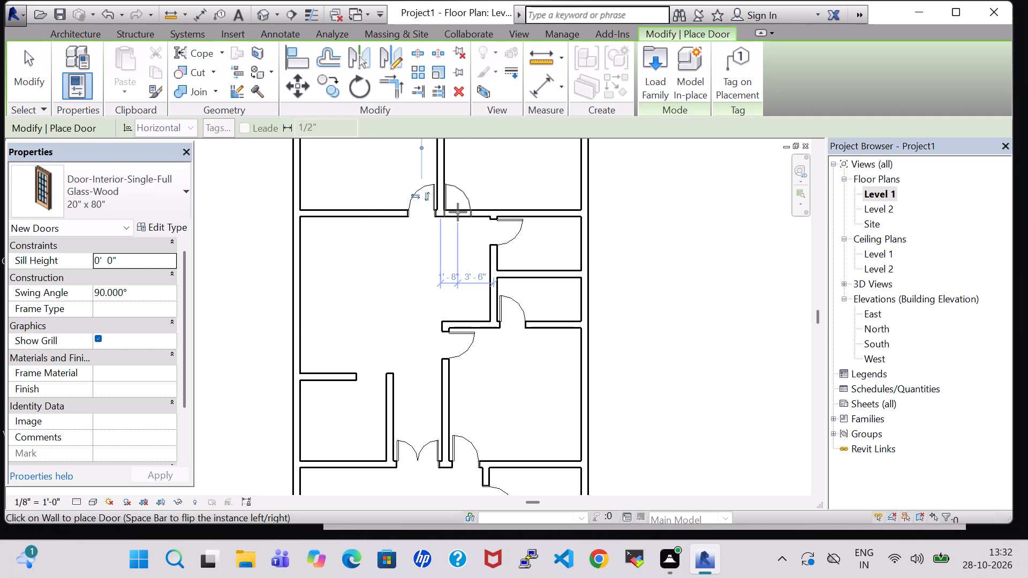
{"action": "key", "text": "Escape"}
{"action": "key", "text": "Escape"}
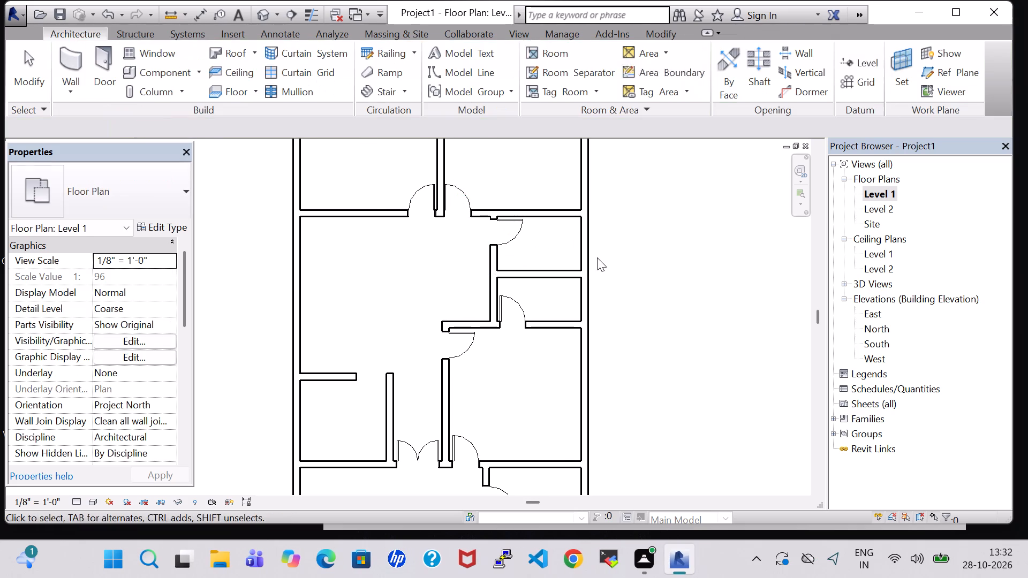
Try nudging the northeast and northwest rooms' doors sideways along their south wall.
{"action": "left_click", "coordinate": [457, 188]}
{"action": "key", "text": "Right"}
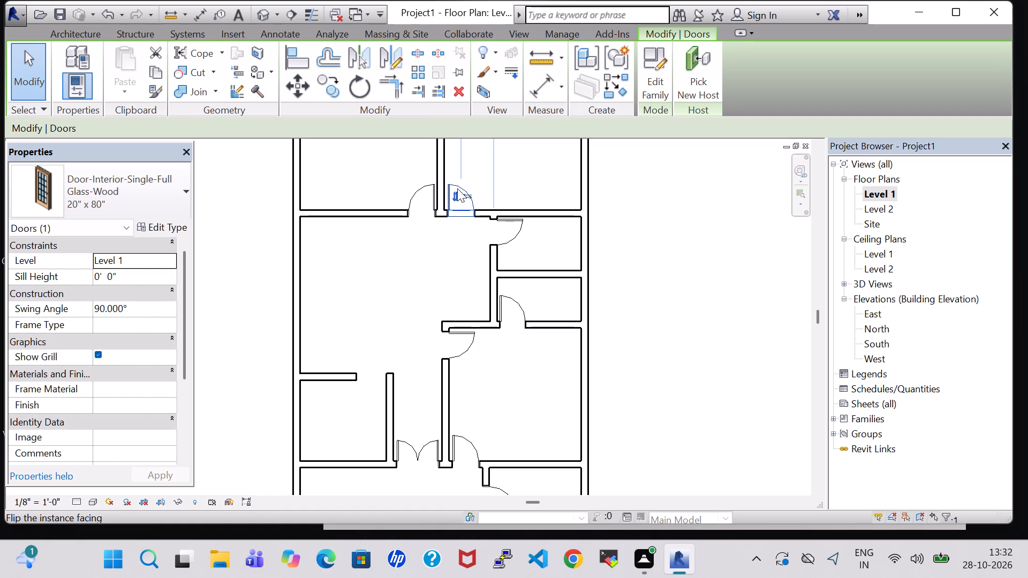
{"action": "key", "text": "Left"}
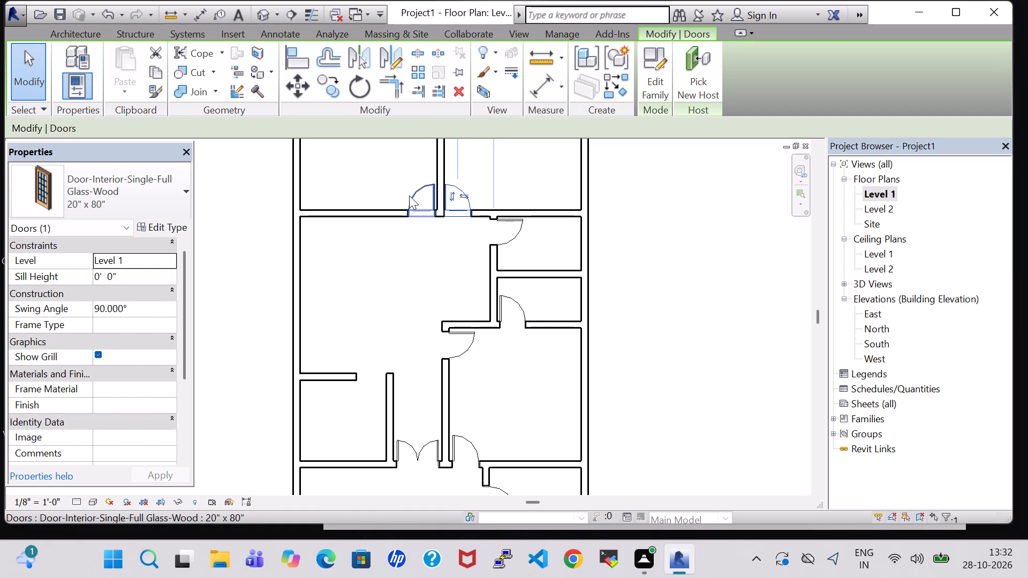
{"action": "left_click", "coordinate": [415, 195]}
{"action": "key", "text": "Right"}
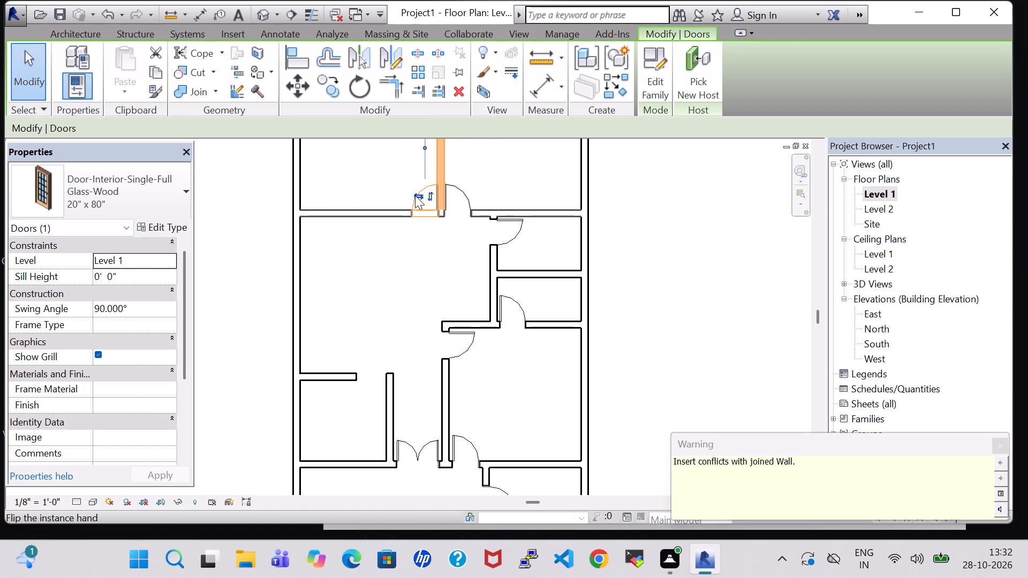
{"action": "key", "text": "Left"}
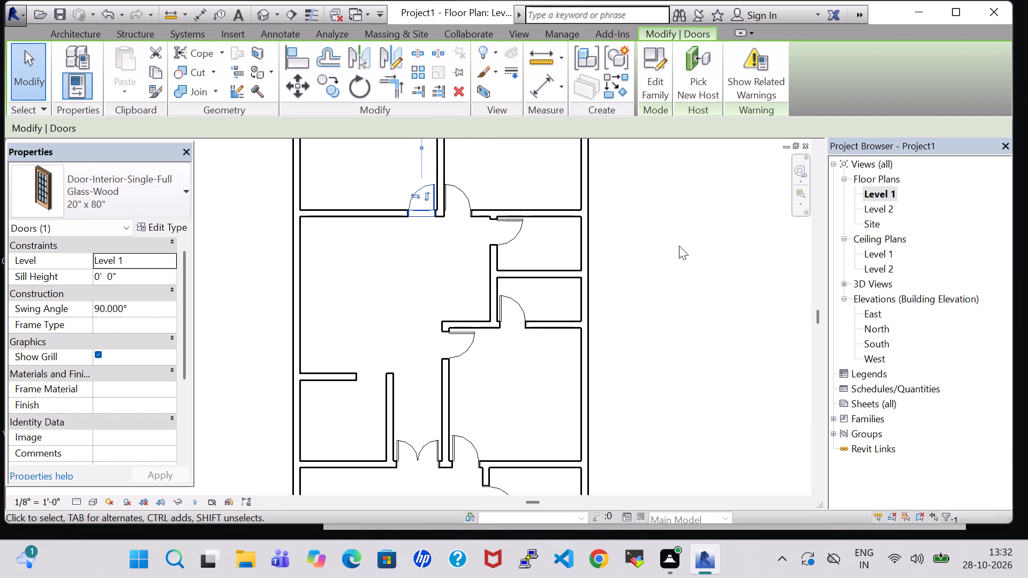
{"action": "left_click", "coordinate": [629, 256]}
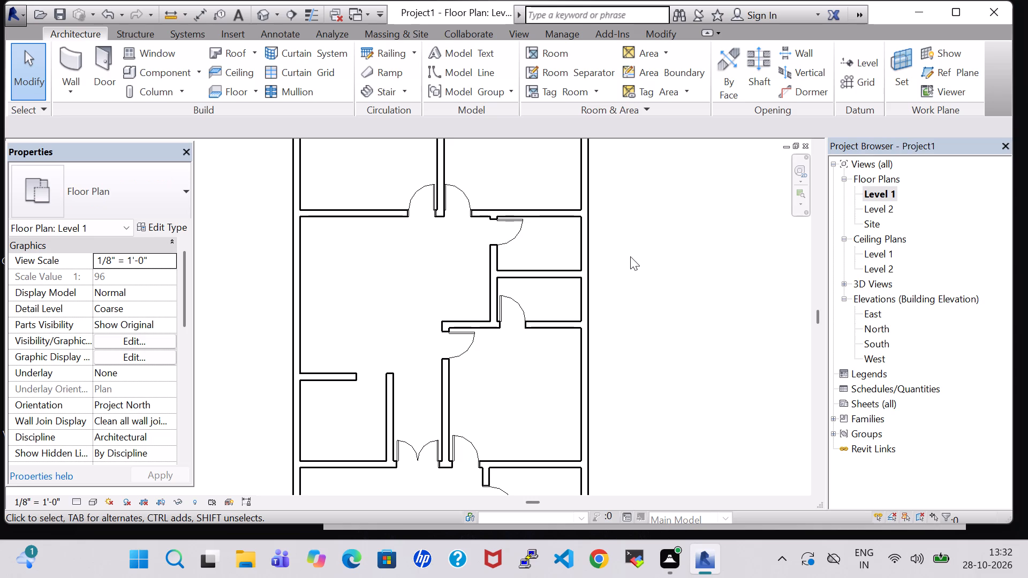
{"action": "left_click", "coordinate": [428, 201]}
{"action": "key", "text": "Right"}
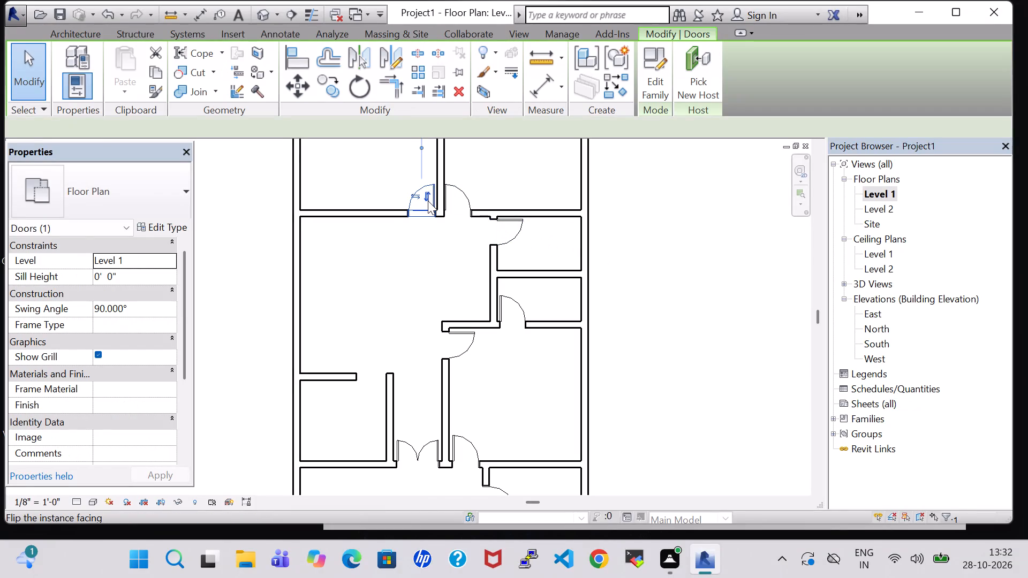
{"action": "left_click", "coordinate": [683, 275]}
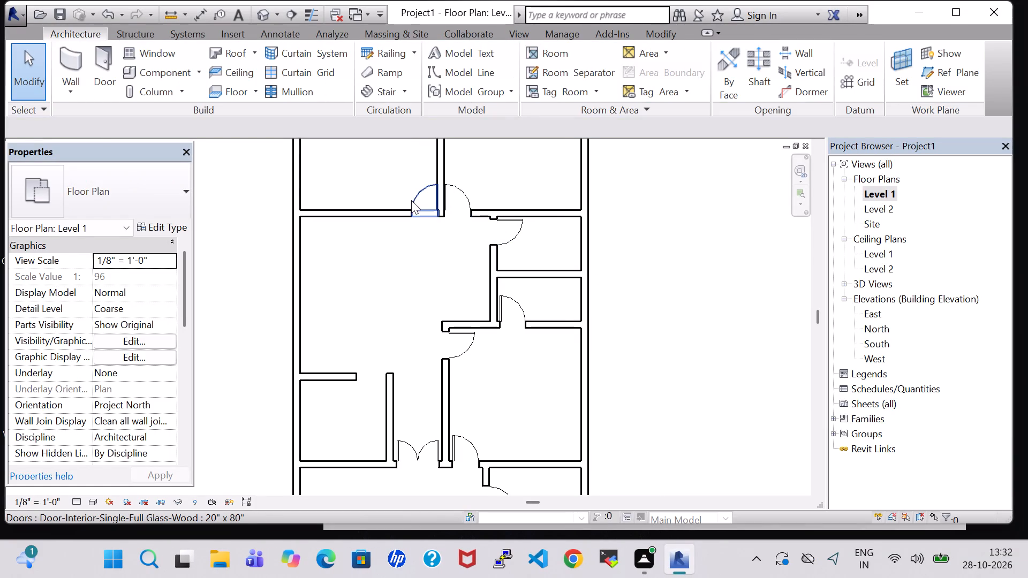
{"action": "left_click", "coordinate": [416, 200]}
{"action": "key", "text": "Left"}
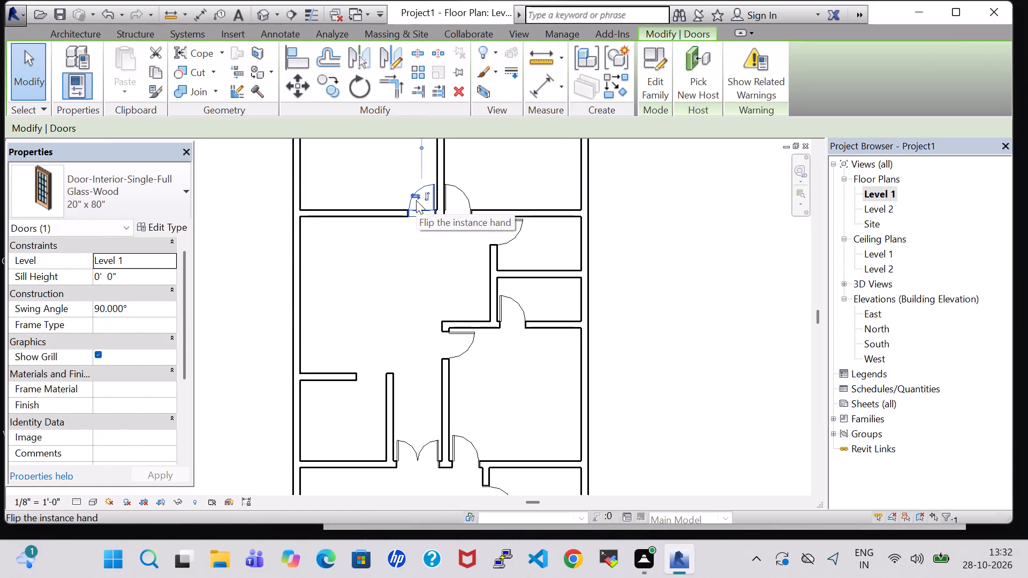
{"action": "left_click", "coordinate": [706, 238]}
Split the short wall projecting from the west exterior wall near its free end and delete the small end segment.
{"action": "scroll", "coordinate": [700, 246], "scroll_direction": "down", "scroll_amount": 4}
{"action": "middle_click_drag", "start_coordinate": [695, 251], "coordinate": [579, 257]}
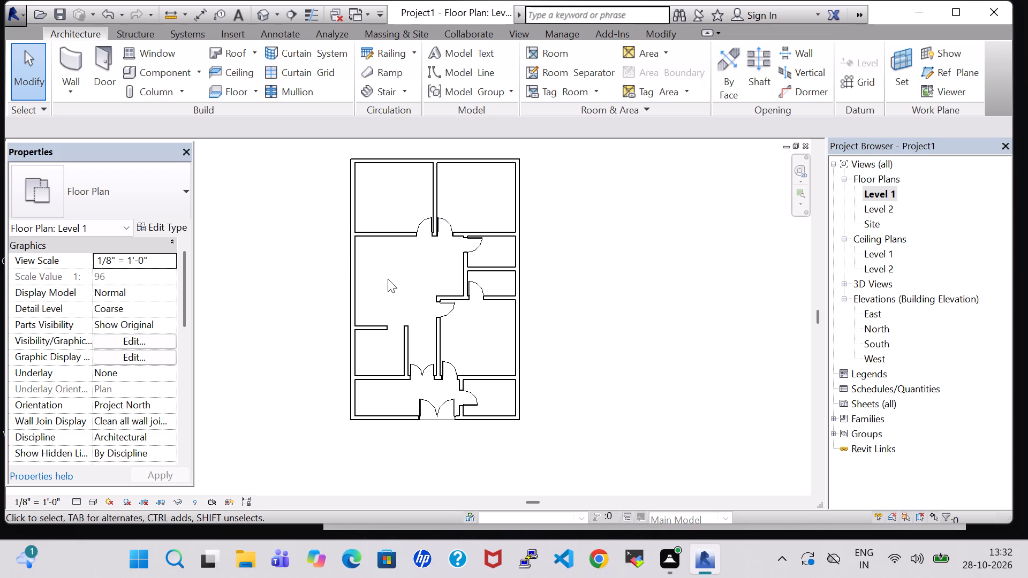
{"action": "scroll", "coordinate": [394, 300], "scroll_direction": "up", "scroll_amount": 2}
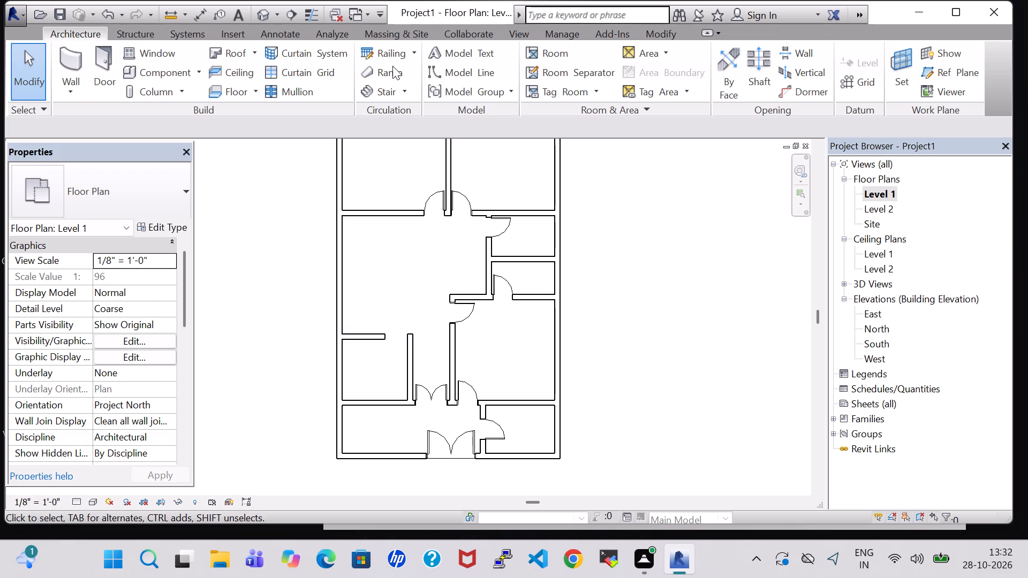
{"action": "left_click", "coordinate": [679, 35]}
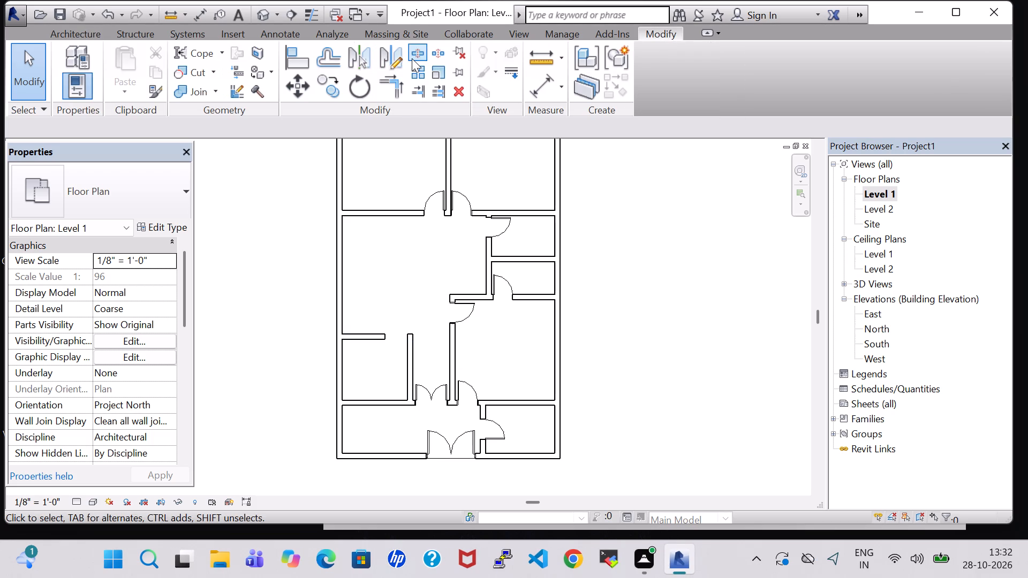
{"action": "left_click", "coordinate": [412, 58]}
{"action": "scroll", "coordinate": [410, 278], "scroll_direction": "up", "scroll_amount": 5}
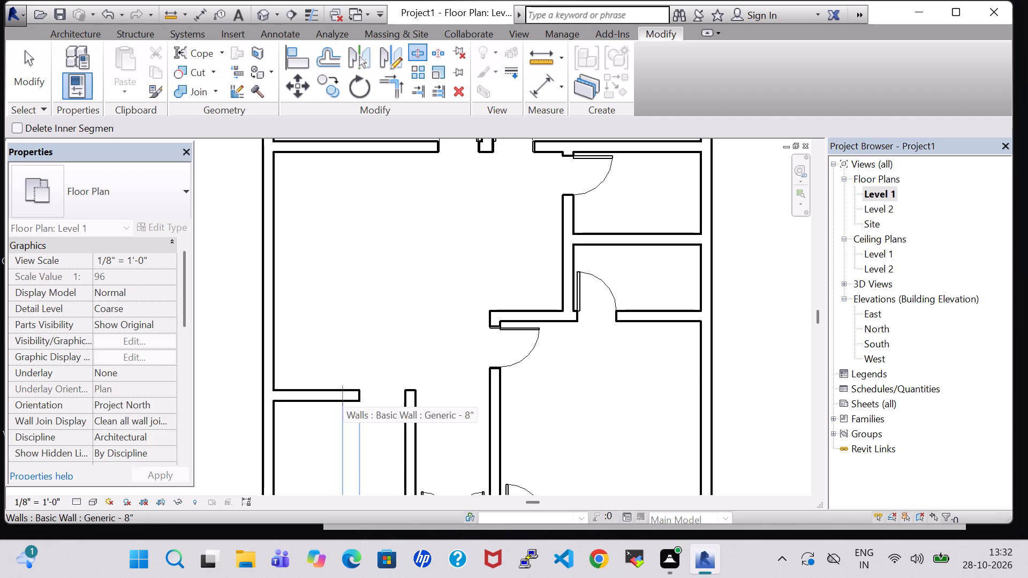
{"action": "left_click", "coordinate": [346, 397]}
{"action": "key", "text": "Escape"}
{"action": "key", "text": "Escape"}
{"action": "left_click", "coordinate": [362, 399]}
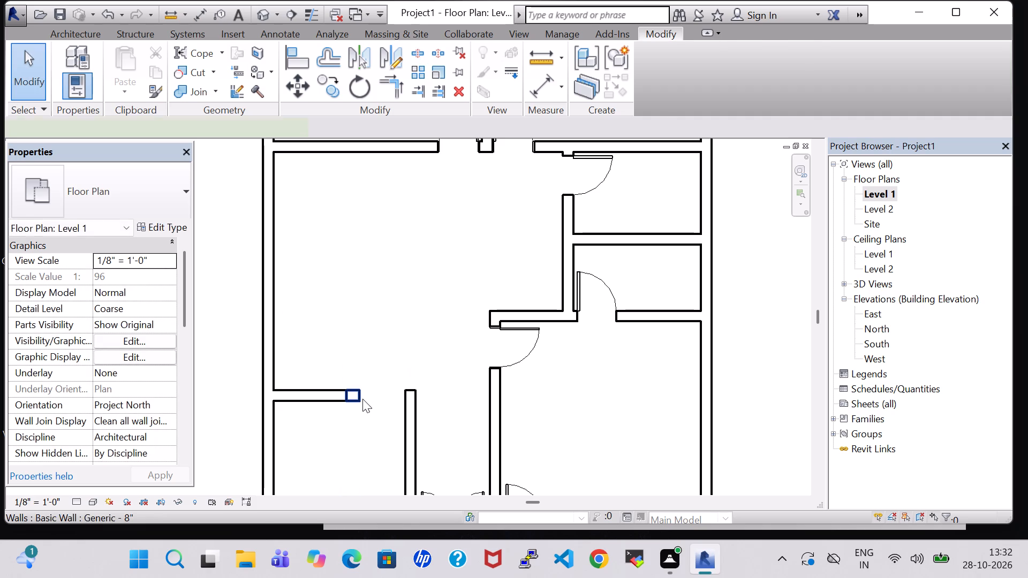
{"action": "key", "text": "Delete"}
Load the Casement 3x3 with Trim family from the US Imperial Windows library for window placement.
{"action": "scroll", "coordinate": [459, 416], "scroll_direction": "down", "scroll_amount": 4}
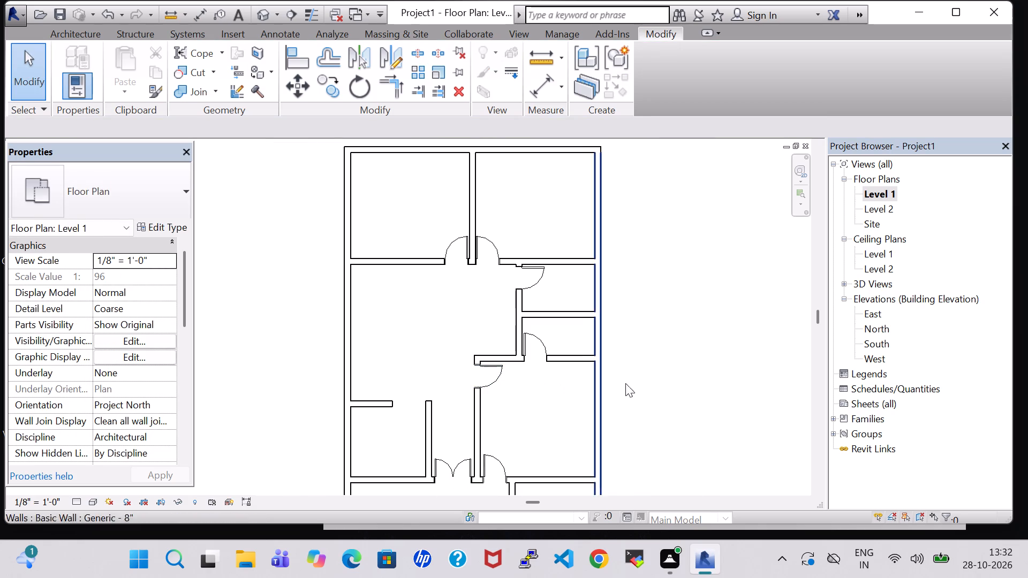
{"action": "left_click", "coordinate": [665, 383]}
{"action": "middle_click_drag", "start_coordinate": [665, 383], "coordinate": [618, 283]}
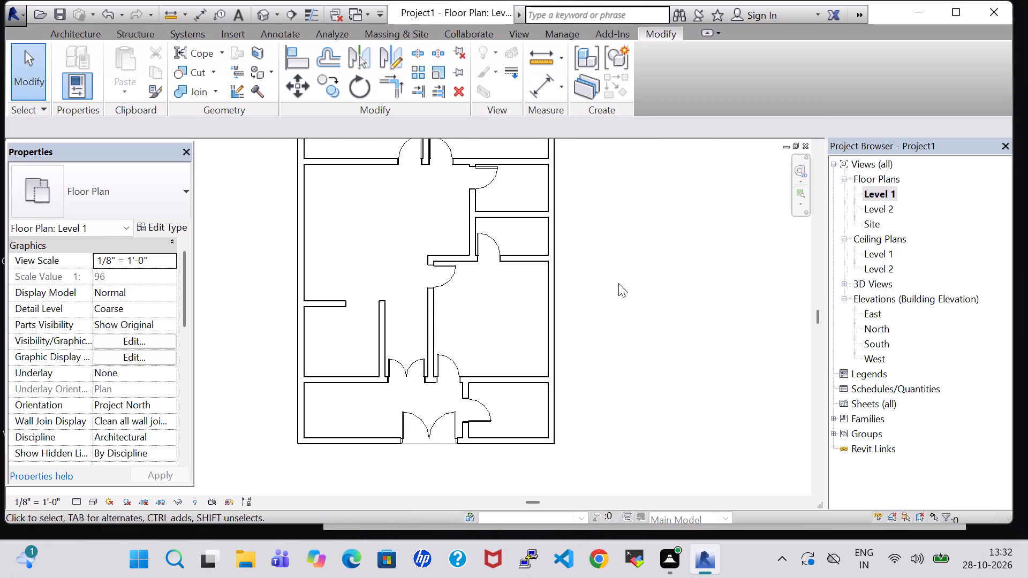
{"action": "left_click", "coordinate": [93, 31]}
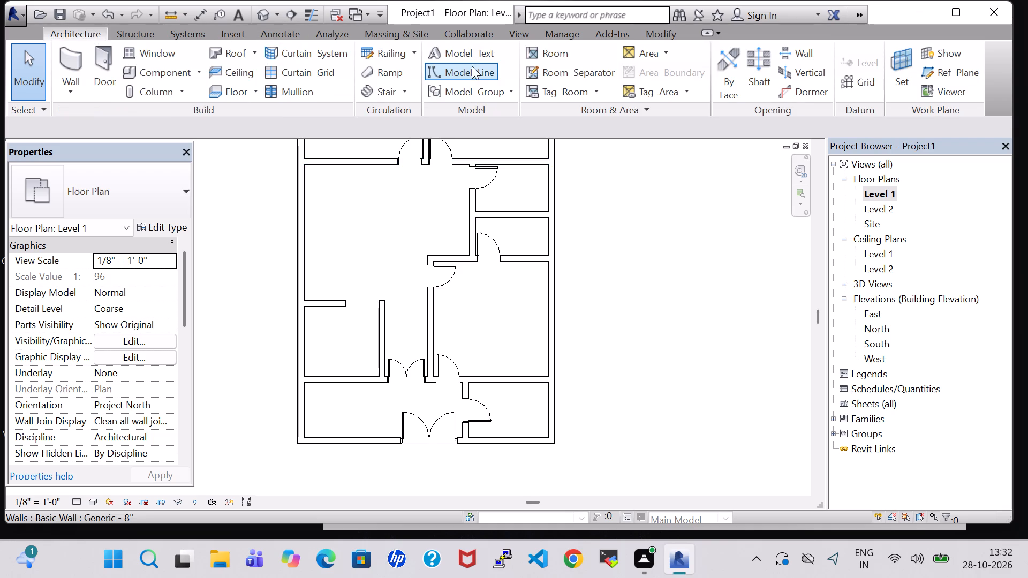
{"action": "scroll", "coordinate": [641, 286], "scroll_direction": "down", "scroll_amount": 2}
{"action": "middle_click_drag", "start_coordinate": [641, 287], "coordinate": [601, 295]}
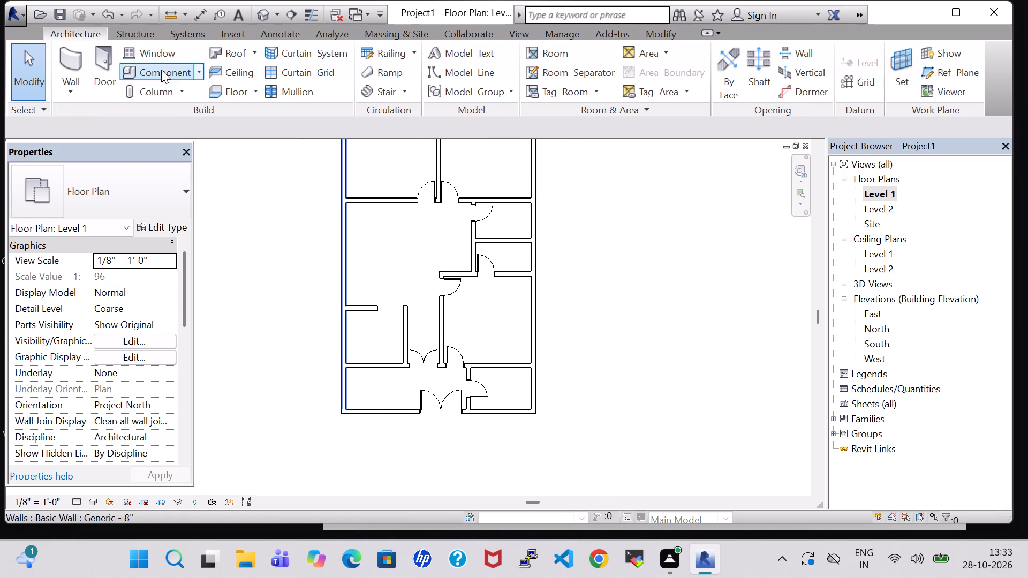
{"action": "left_click", "coordinate": [135, 58]}
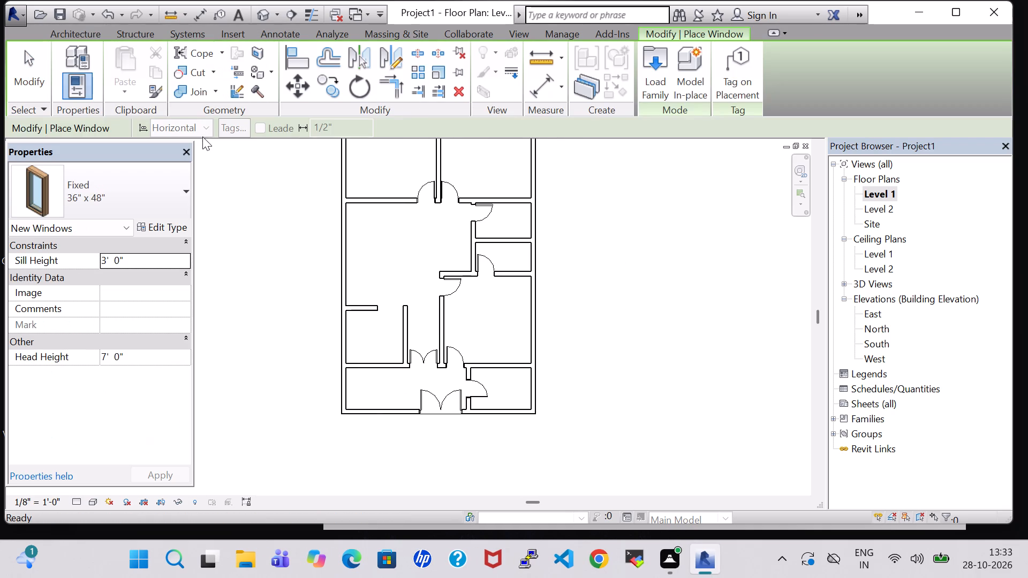
{"action": "left_click", "coordinate": [659, 88]}
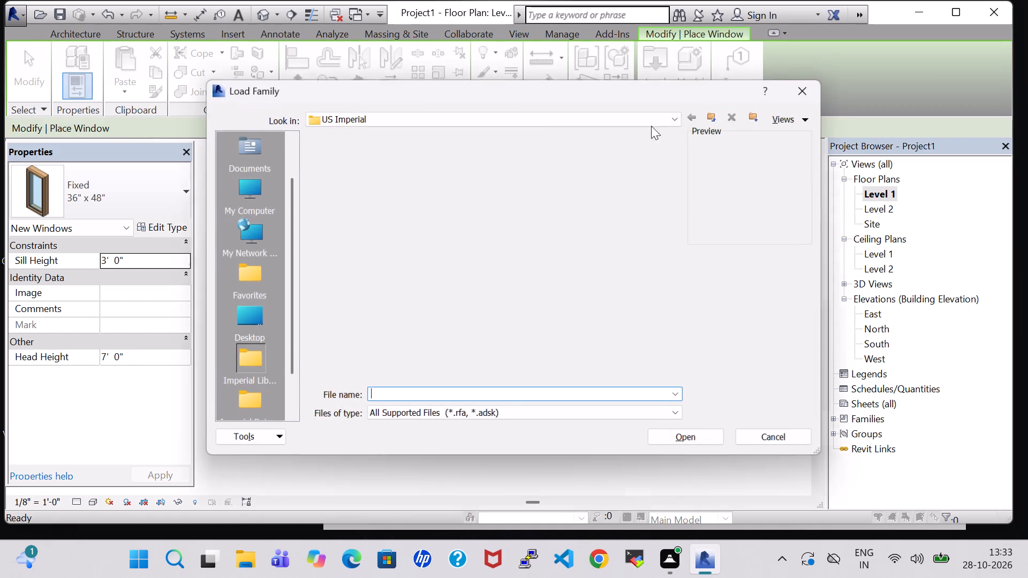
{"action": "scroll", "coordinate": [588, 248], "scroll_direction": "down", "scroll_amount": 2}
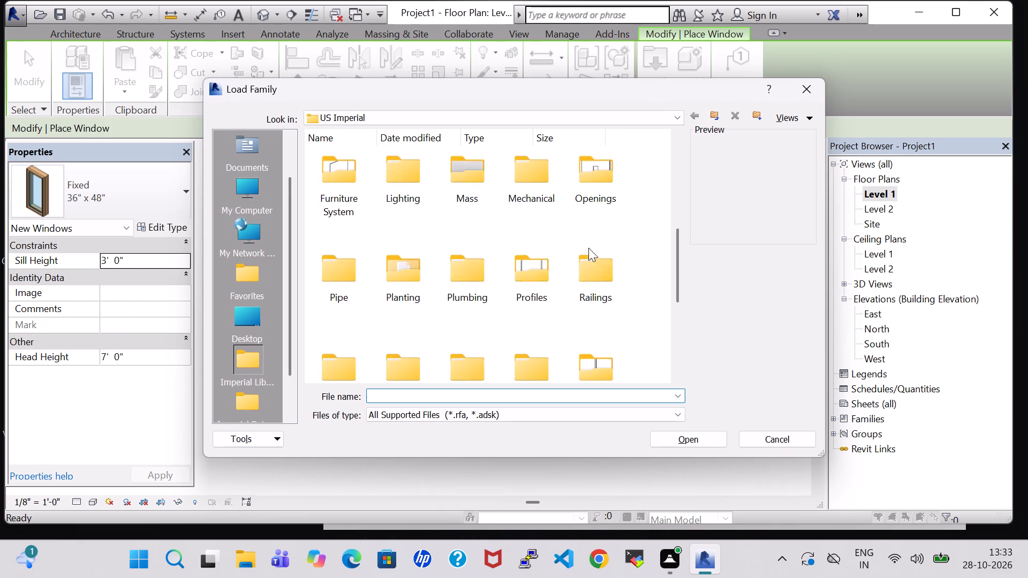
{"action": "scroll", "coordinate": [588, 248], "scroll_direction": "down", "scroll_amount": 4}
{"action": "double_click", "coordinate": [460, 331]}
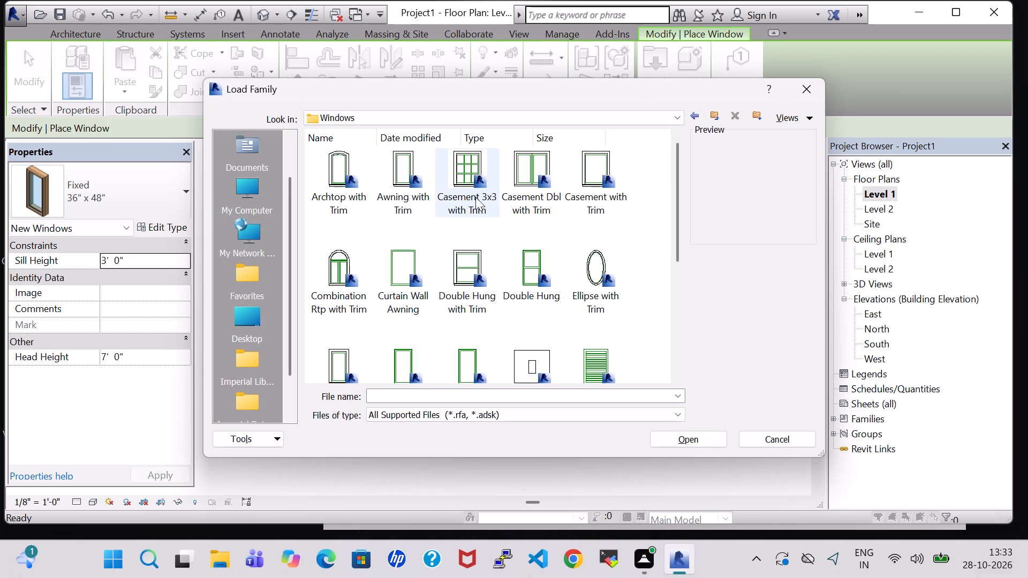
{"action": "left_click", "coordinate": [447, 178]}
{"action": "left_click", "coordinate": [691, 440]}
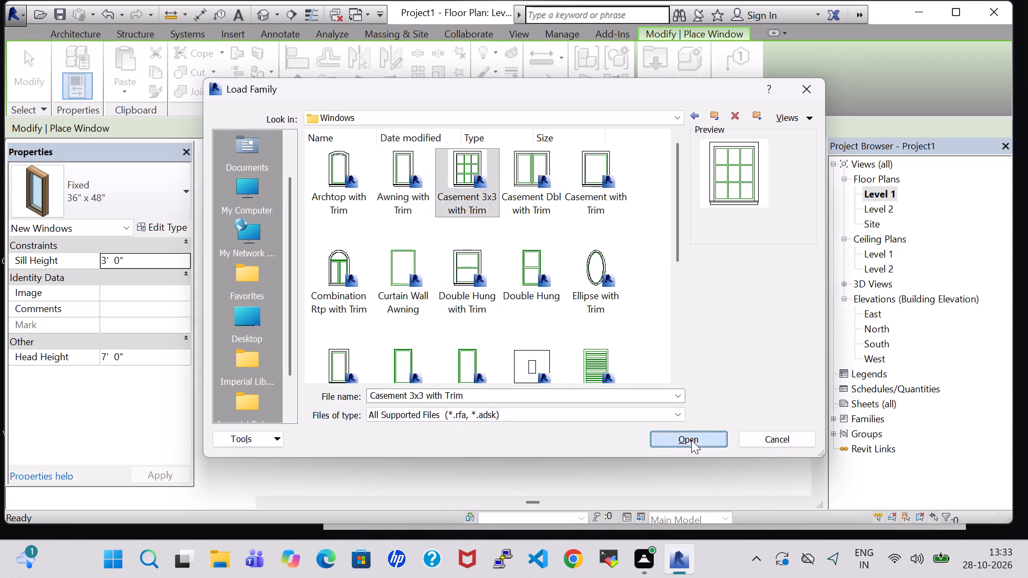
Place a 36" x 48" casement window in the north exterior wall of the northwest and northeast rooms, each centred at 7'-0".
{"action": "scroll", "coordinate": [385, 278], "scroll_direction": "up", "scroll_amount": 5}
{"action": "scroll", "coordinate": [387, 308], "scroll_direction": "down", "scroll_amount": 1}
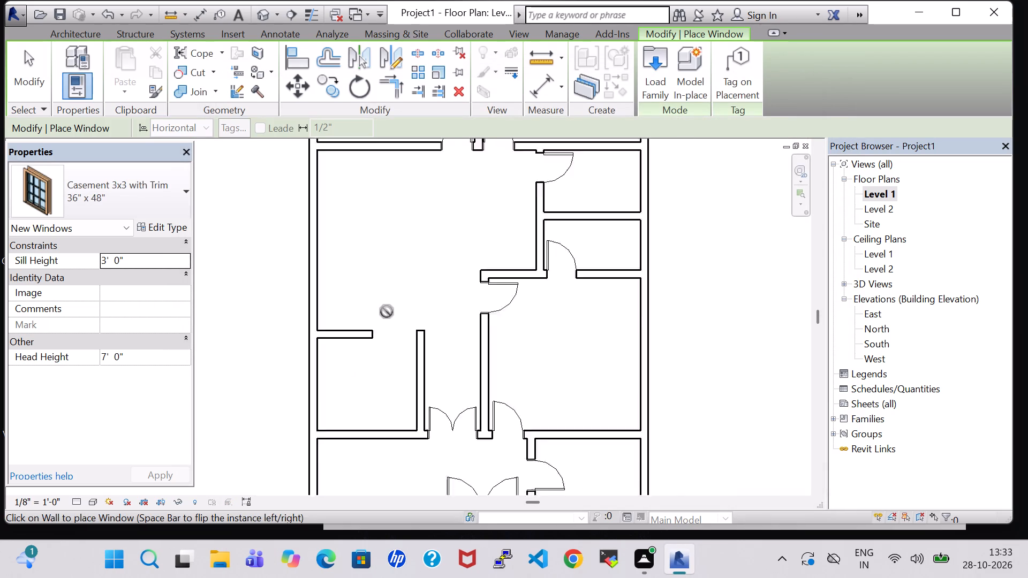
{"action": "scroll", "coordinate": [387, 311], "scroll_direction": "down", "scroll_amount": 2}
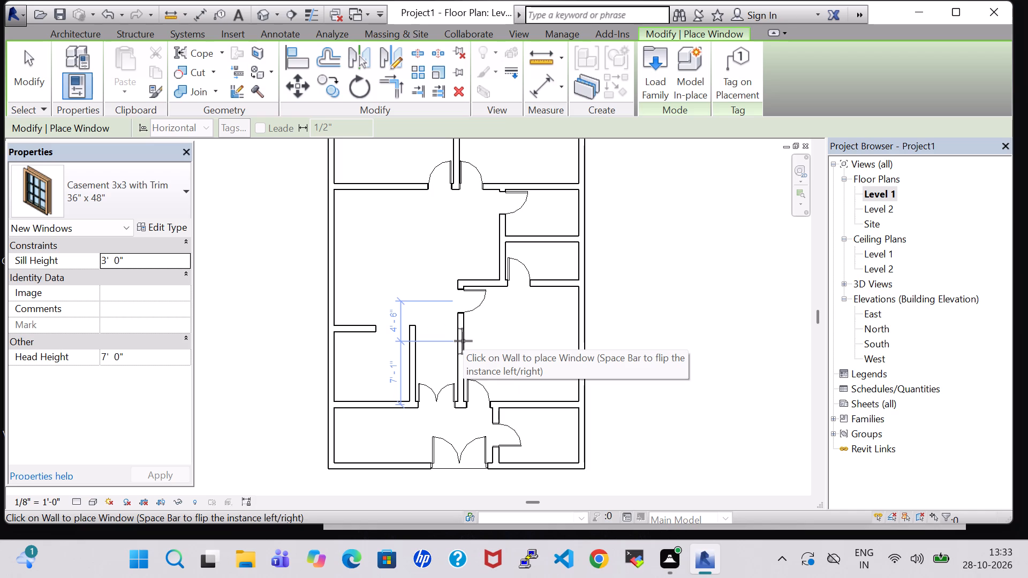
{"action": "middle_click_drag", "start_coordinate": [400, 286], "coordinate": [373, 395]}
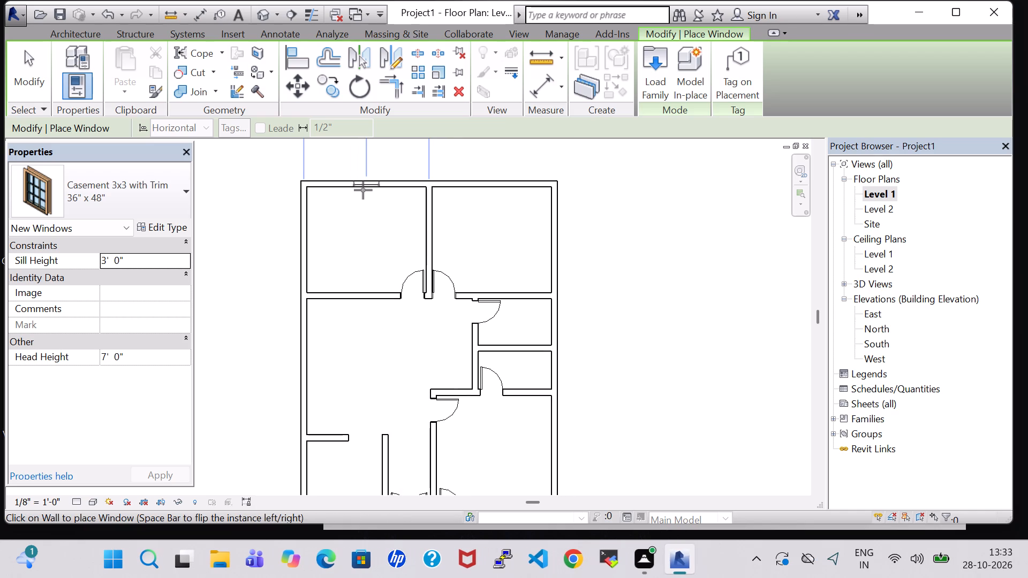
{"action": "left_click", "coordinate": [362, 190]}
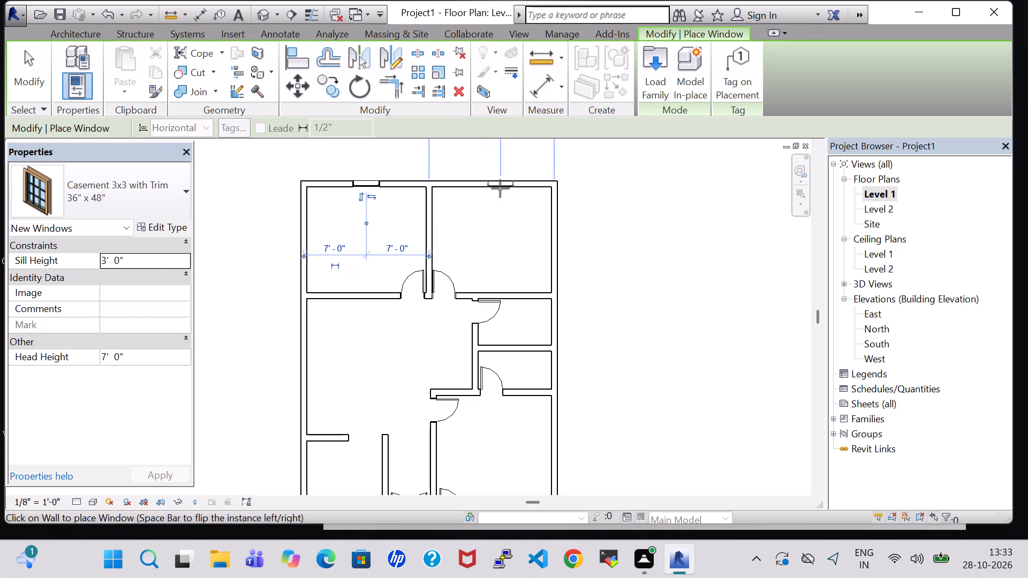
{"action": "left_click", "coordinate": [494, 188]}
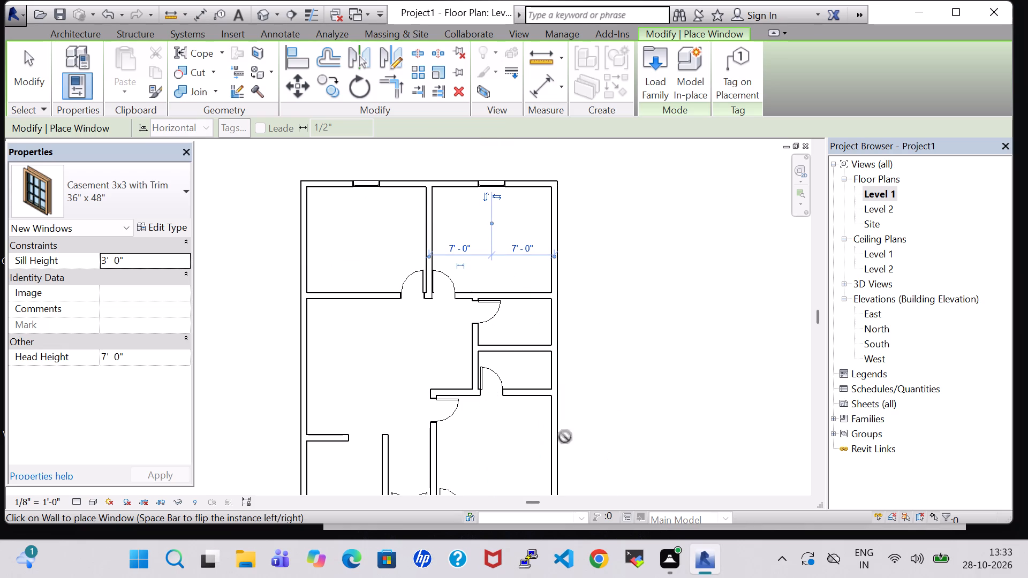
Place a 36" x 48" casement window centred in the large east room's east exterior wall, 6'-9 1/2" each way.
{"action": "middle_click_drag", "start_coordinate": [563, 457], "coordinate": [523, 344]}
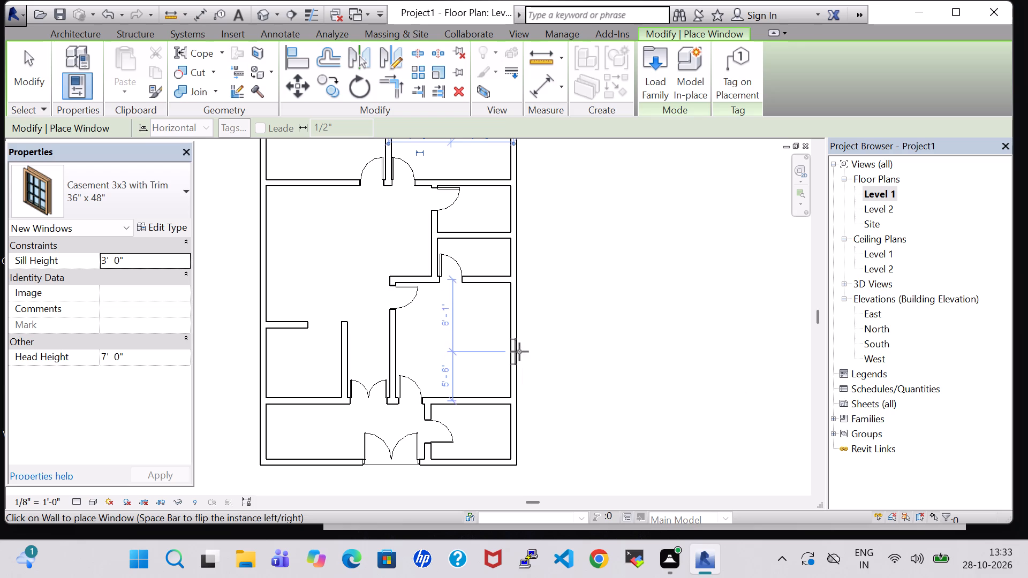
{"action": "left_click", "coordinate": [519, 346]}
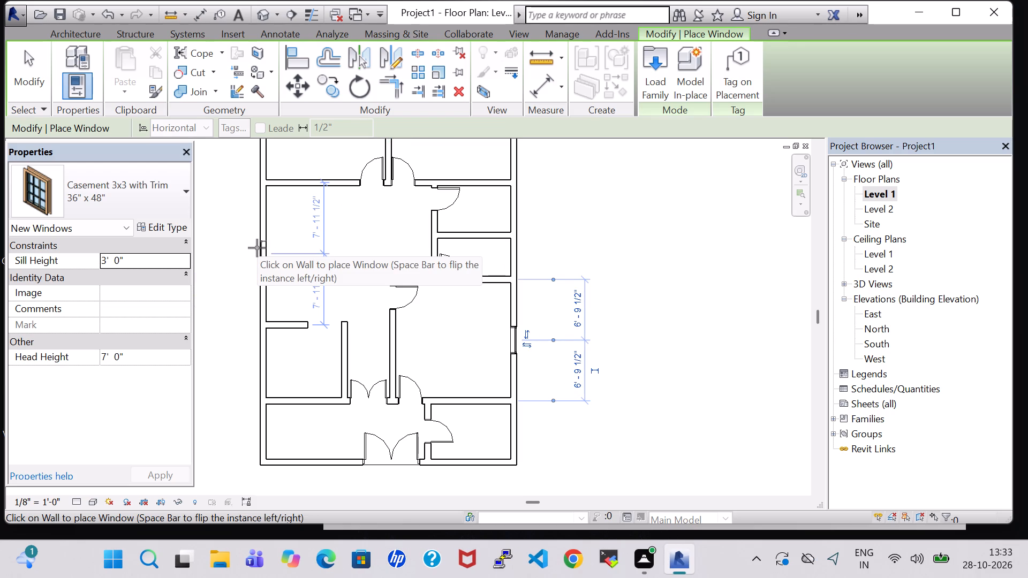
Place two 36" x 48" casement windows 8'-6" apart in the large west room's west wall, the southern one 3'-8" from the short projecting wall.
{"action": "left_click", "coordinate": [259, 216]}
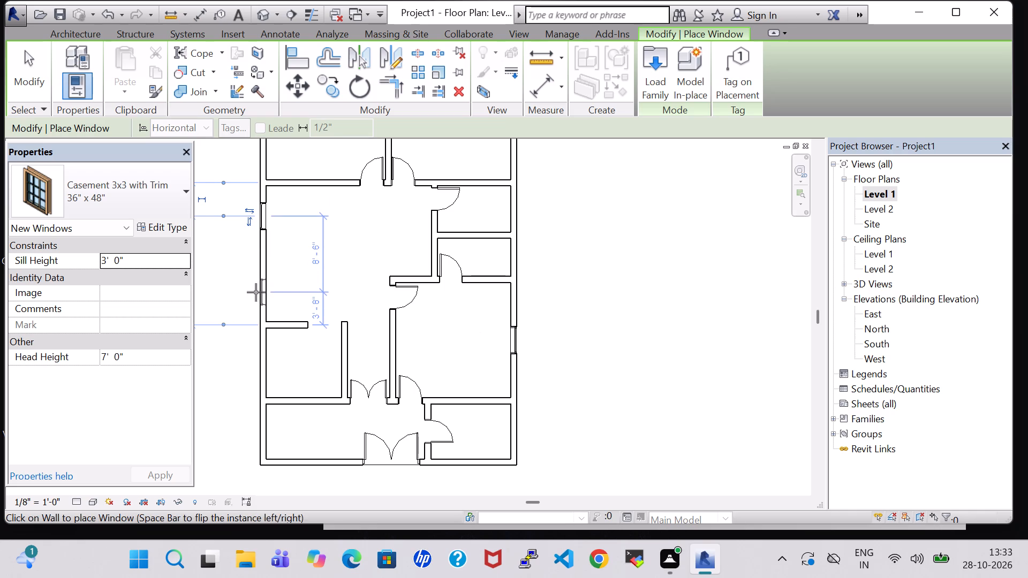
{"action": "left_click", "coordinate": [256, 292]}
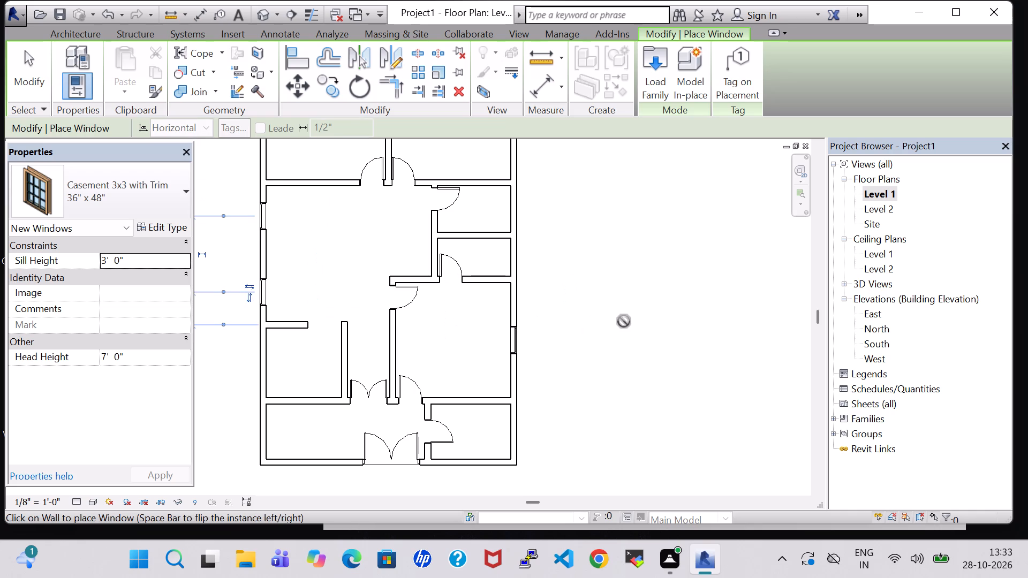
{"action": "key", "text": "Escape"}
{"action": "key", "text": "Escape"}
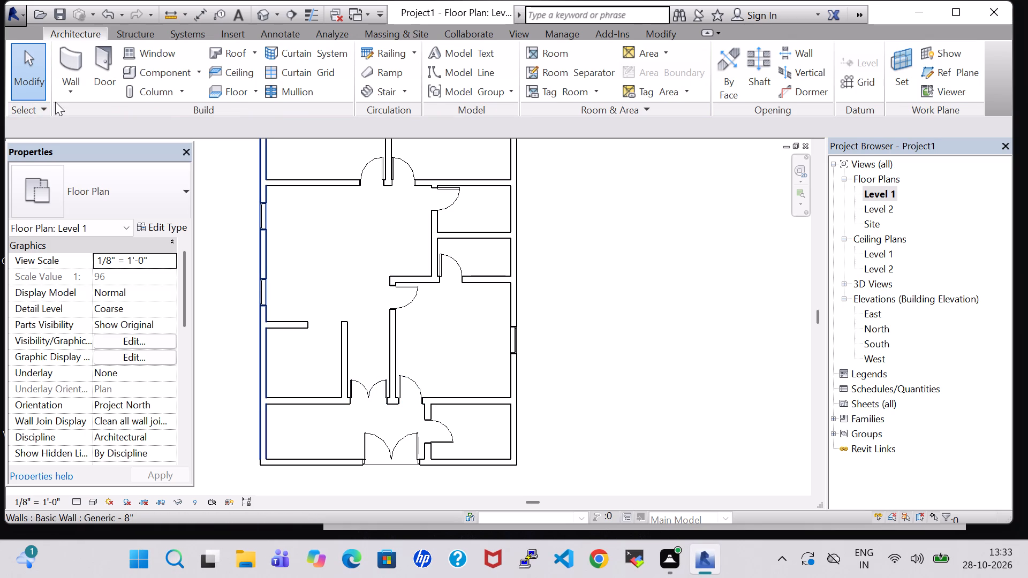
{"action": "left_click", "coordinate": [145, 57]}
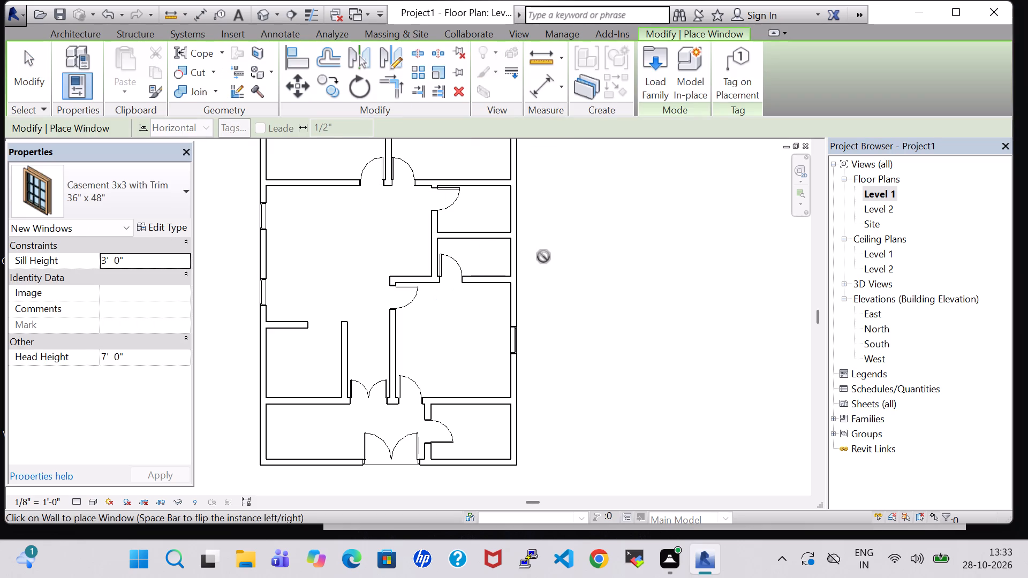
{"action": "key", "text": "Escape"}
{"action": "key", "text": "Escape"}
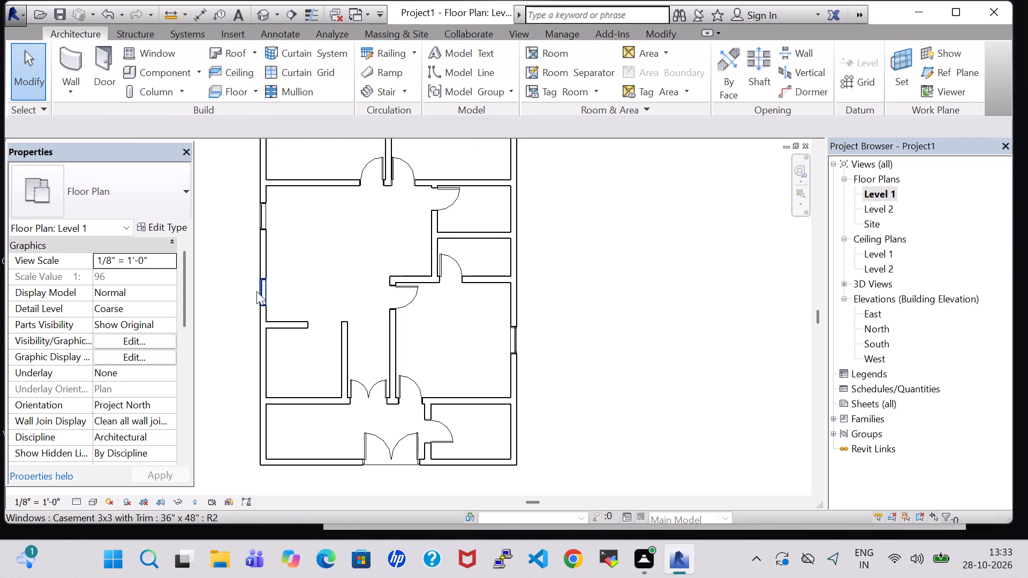
Change the southern window in the large west room's west wall to the 36" x 60" casement type.
{"action": "left_click", "coordinate": [256, 291]}
{"action": "left_click", "coordinate": [116, 200]}
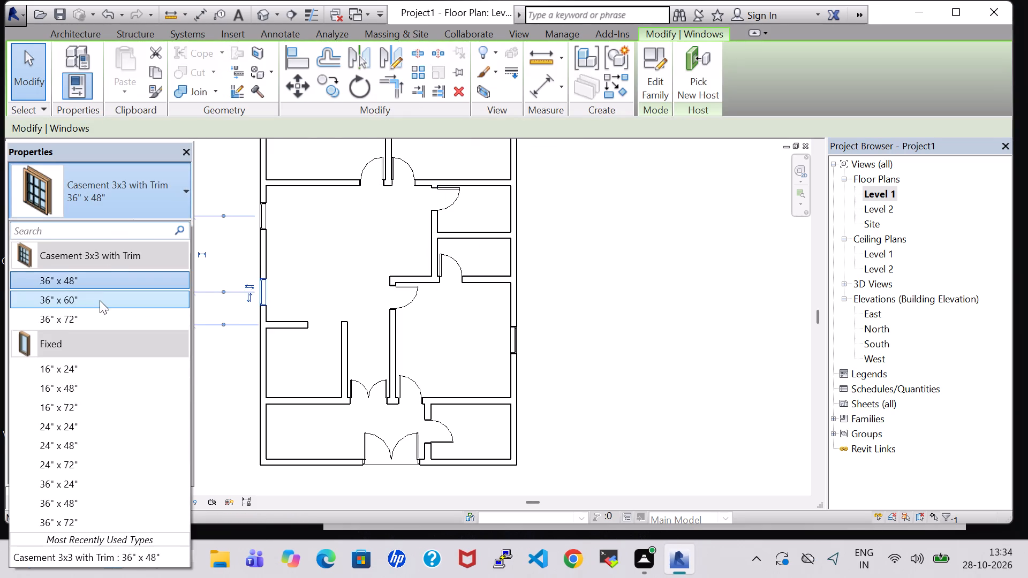
{"action": "left_click", "coordinate": [100, 300]}
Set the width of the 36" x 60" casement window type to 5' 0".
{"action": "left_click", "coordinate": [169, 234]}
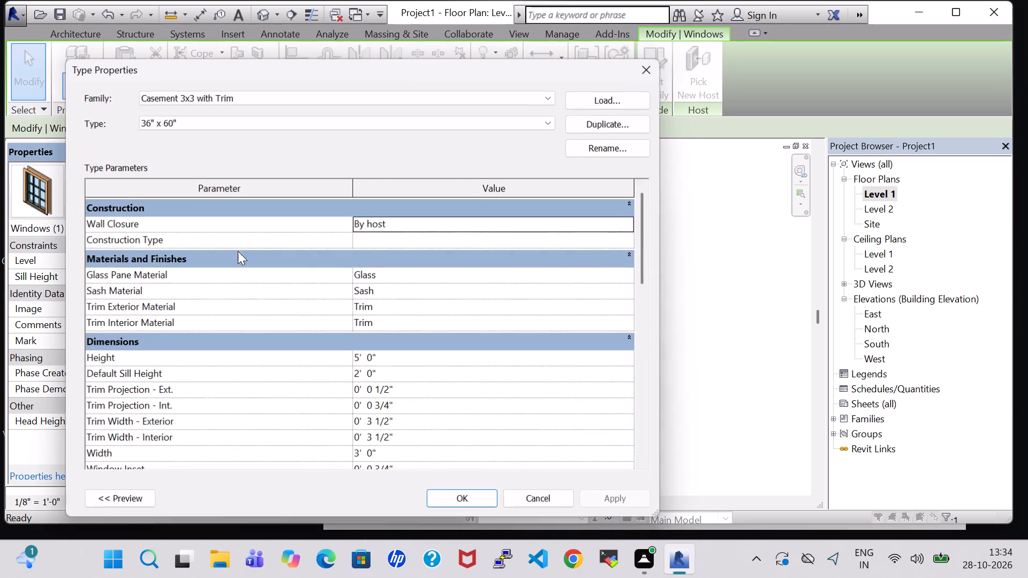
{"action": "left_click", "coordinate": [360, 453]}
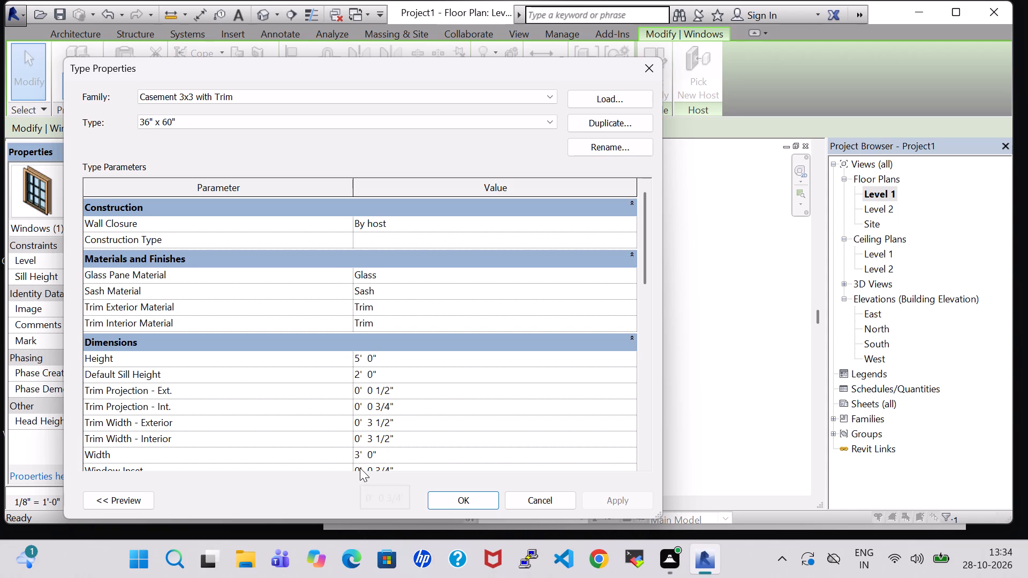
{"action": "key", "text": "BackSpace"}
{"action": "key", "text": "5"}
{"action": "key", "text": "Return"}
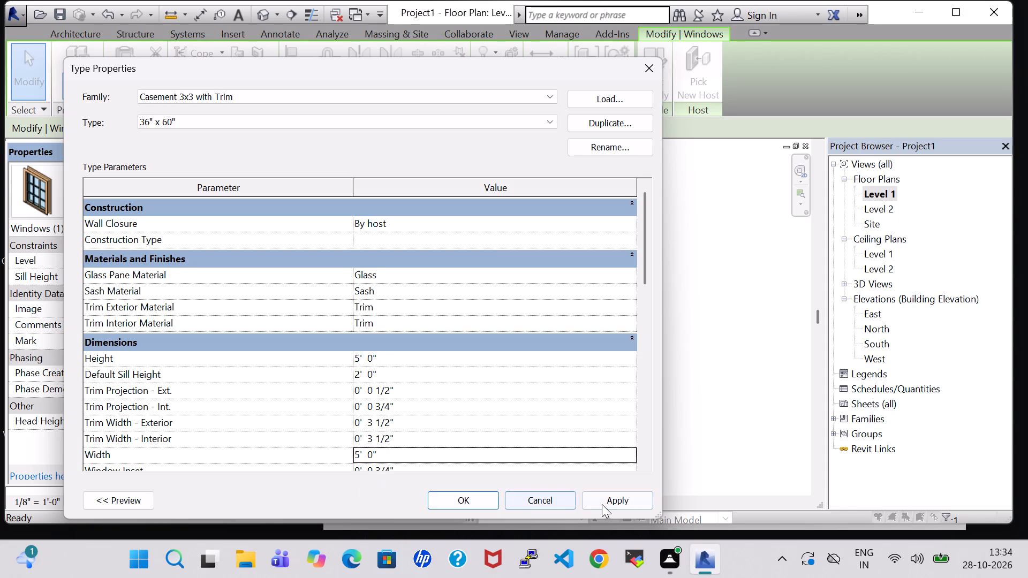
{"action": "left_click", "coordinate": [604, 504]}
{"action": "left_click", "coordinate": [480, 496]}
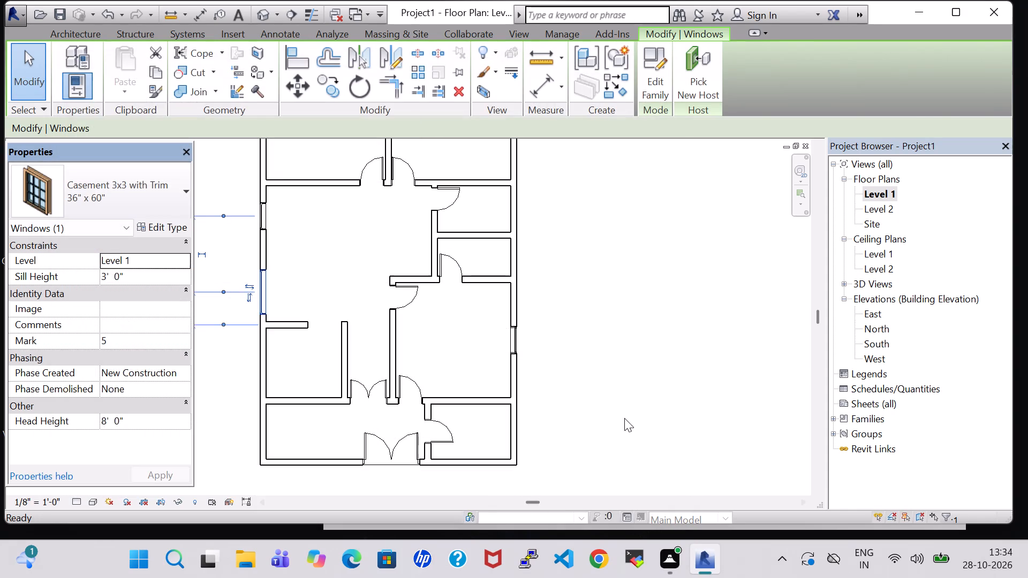
Set the width of the 36" x 60" casement window type to 4' 0" through the southern west-wall window.
{"action": "left_click", "coordinate": [558, 362]}
{"action": "left_click", "coordinate": [260, 279]}
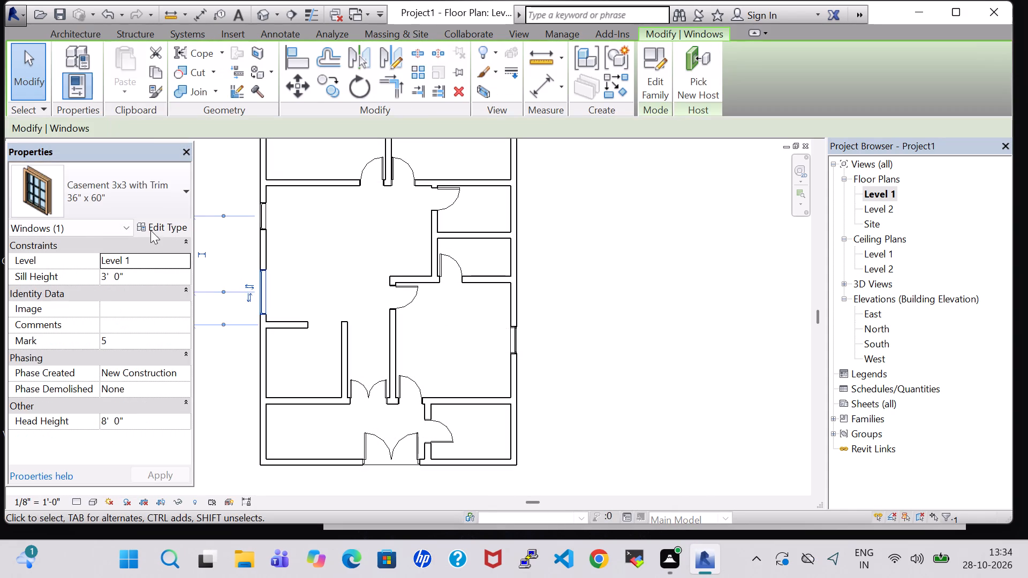
{"action": "left_click", "coordinate": [150, 228]}
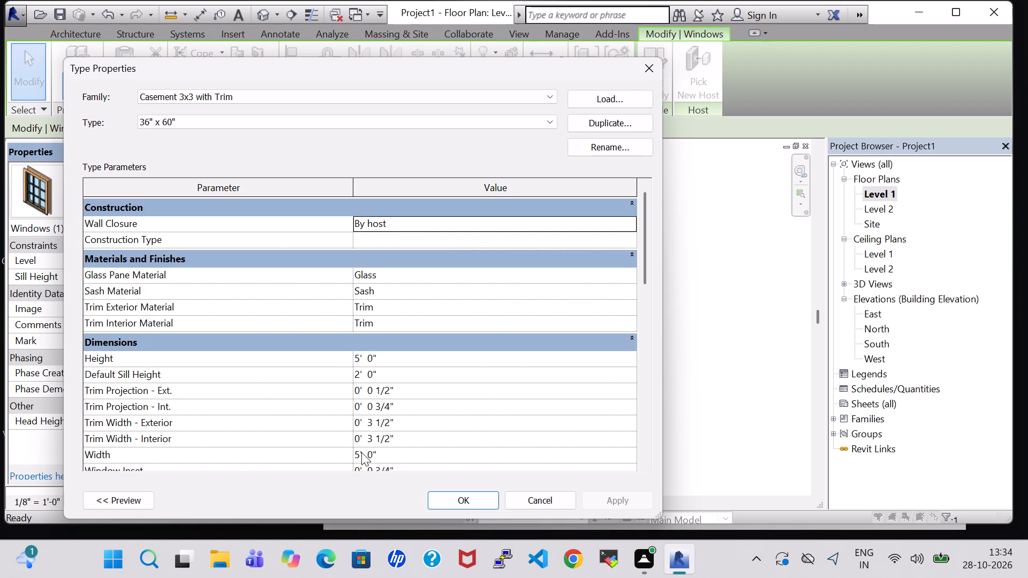
{"action": "left_click", "coordinate": [361, 452]}
{"action": "key", "text": "BackSpace"}
{"action": "key", "text": "4"}
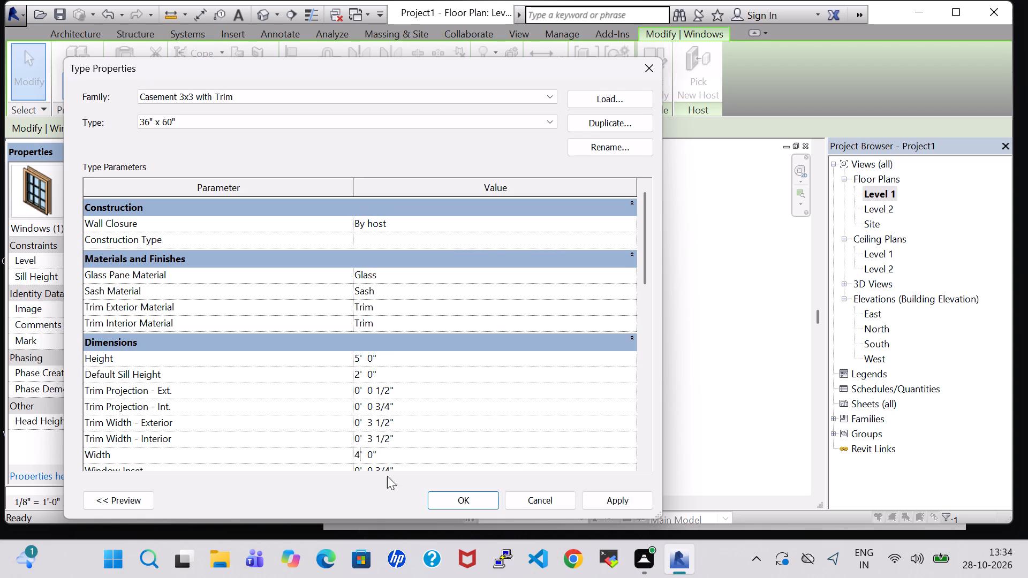
{"action": "left_click", "coordinate": [608, 505]}
{"action": "left_click", "coordinate": [482, 501]}
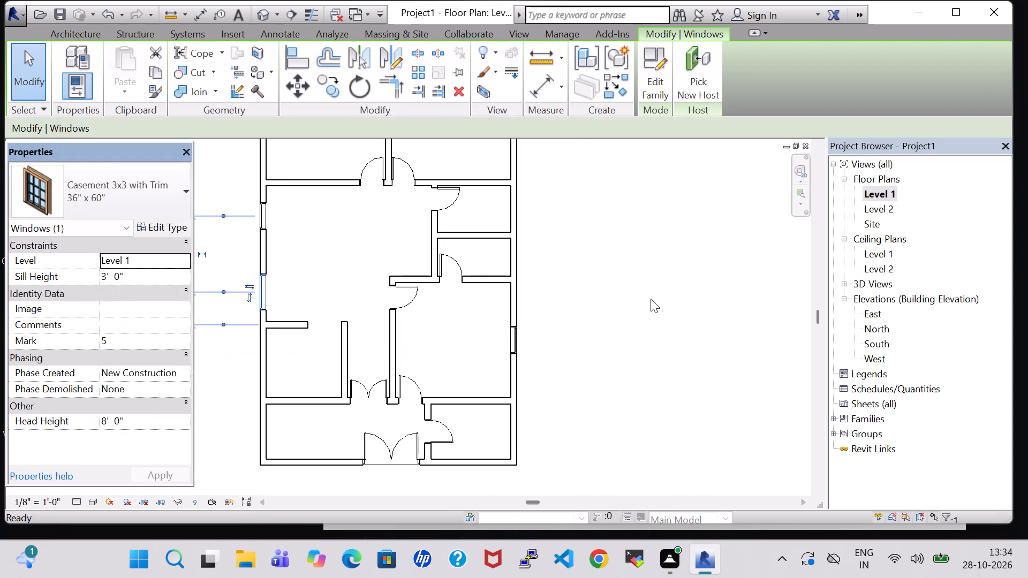
Change the northern window in the large west room's west wall to the 36" x 60" casement type.
{"action": "left_click", "coordinate": [651, 296]}
{"action": "left_click", "coordinate": [267, 209]}
{"action": "left_click", "coordinate": [122, 194]}
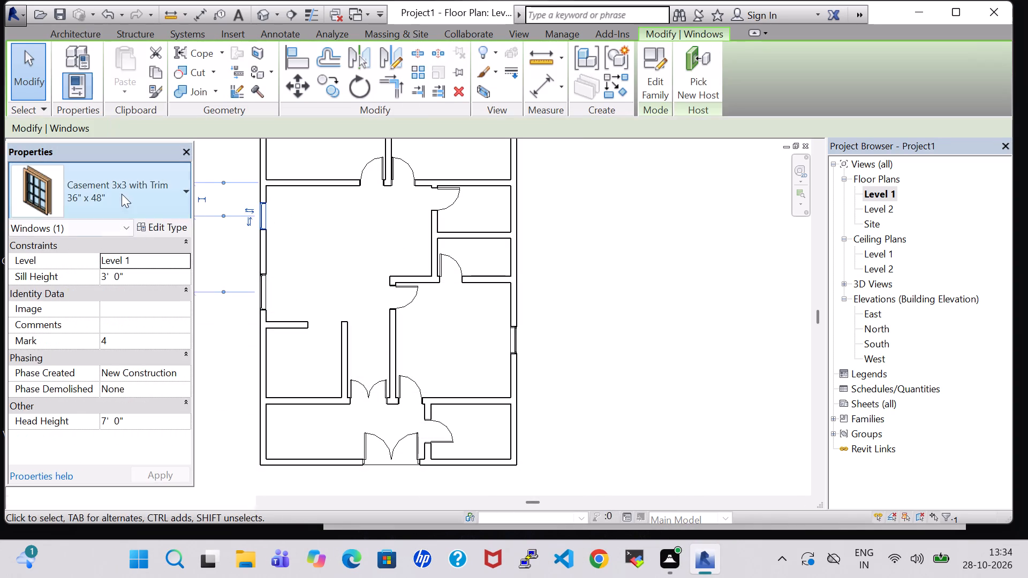
{"action": "left_click", "coordinate": [70, 298]}
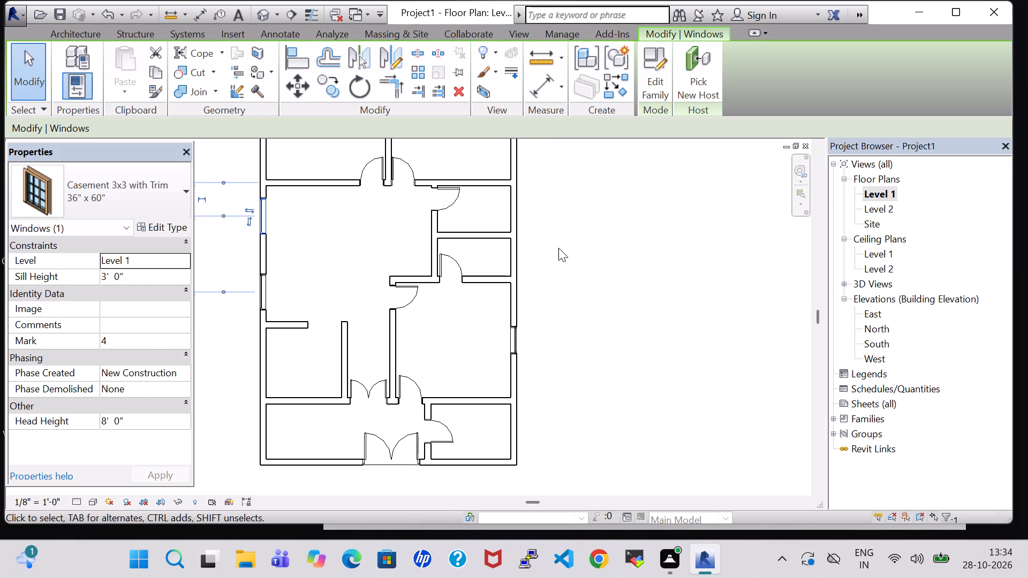
Change the northwest room's north-wall window to the 36" x 60" casement type.
{"action": "middle_click_drag", "start_coordinate": [570, 201], "coordinate": [581, 317]}
{"action": "left_click", "coordinate": [343, 191]}
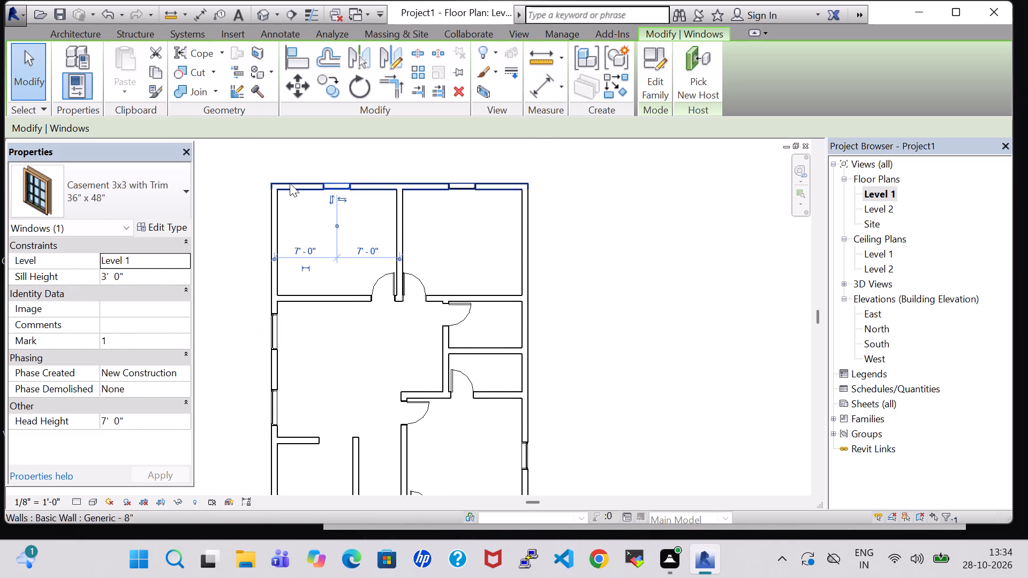
{"action": "left_click", "coordinate": [147, 192]}
{"action": "left_click", "coordinate": [96, 307]}
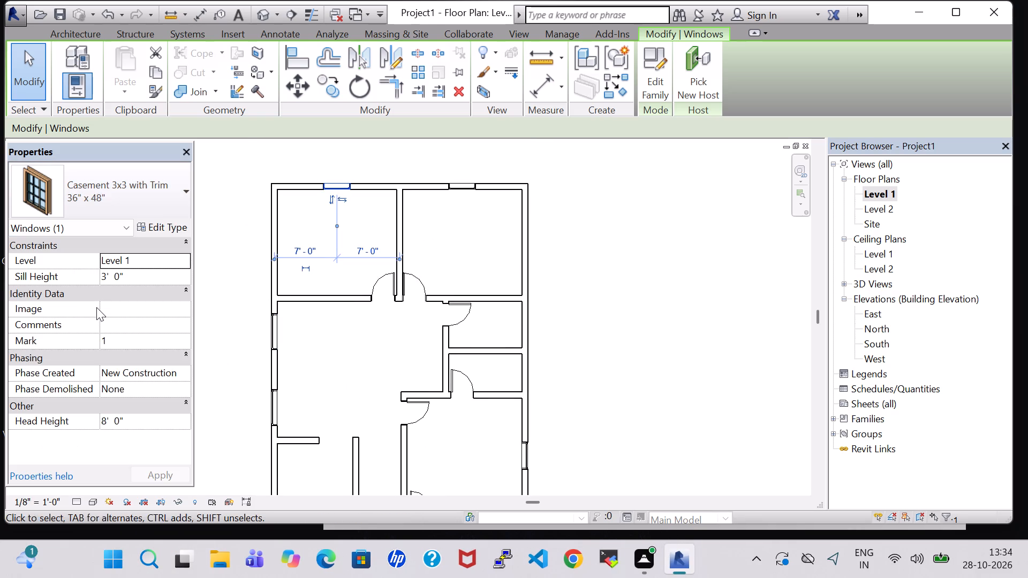
Change the northeast room's north-wall window to the 36" x 60" casement type.
{"action": "left_click", "coordinate": [457, 188]}
{"action": "left_click", "coordinate": [165, 178]}
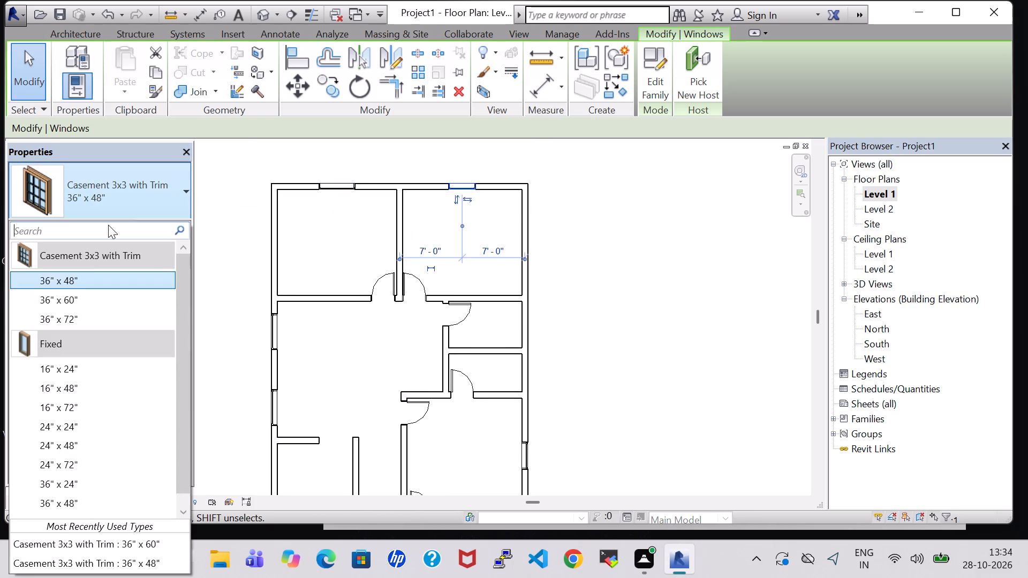
{"action": "left_click", "coordinate": [85, 298]}
{"action": "left_click", "coordinate": [600, 305]}
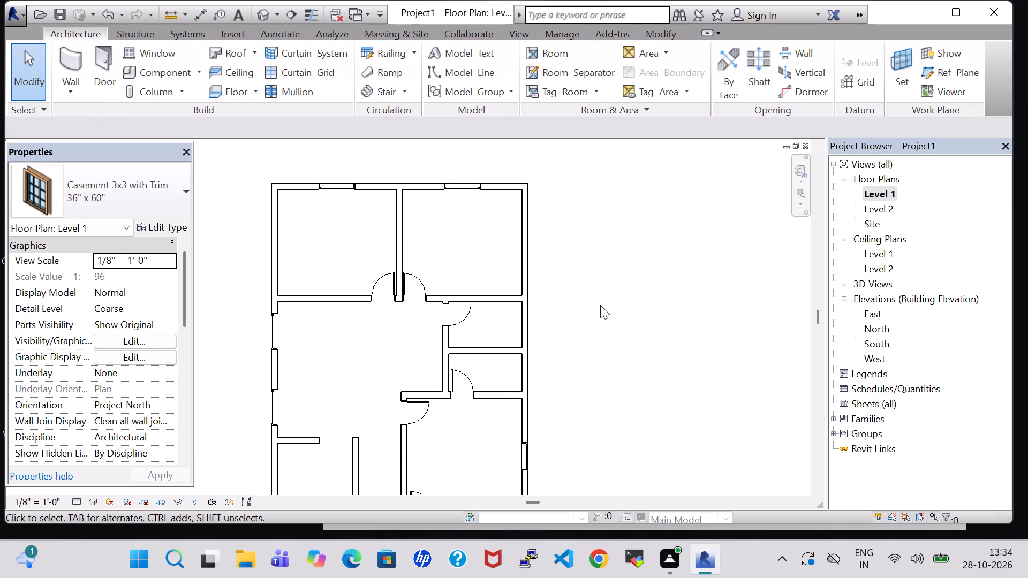
Change the east-wall window of the large southeast room to the 36" x 60" casement type.
{"action": "middle_click_drag", "start_coordinate": [641, 299], "coordinate": [624, 261]}
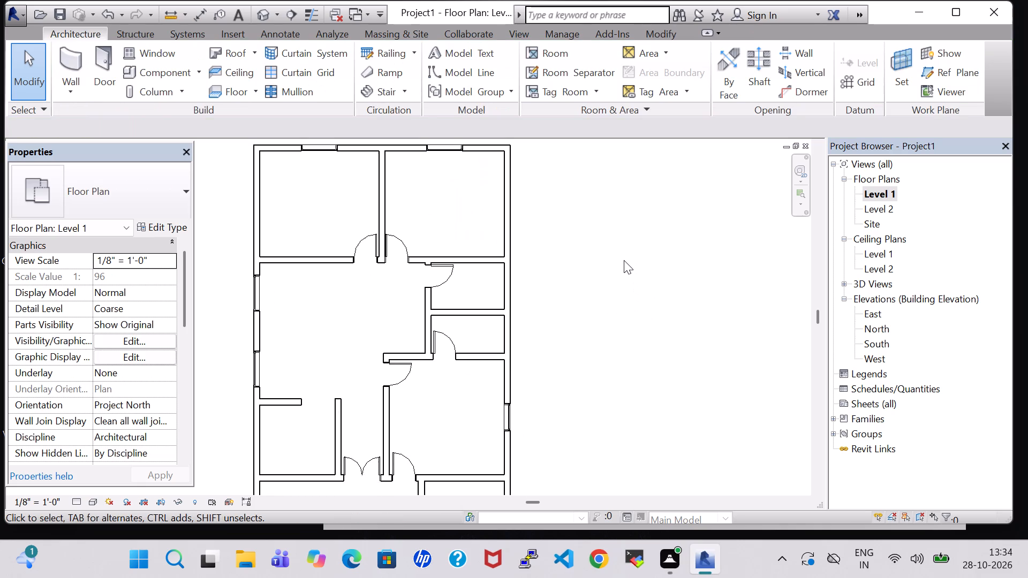
{"action": "middle_click_drag", "start_coordinate": [619, 262], "coordinate": [624, 233]}
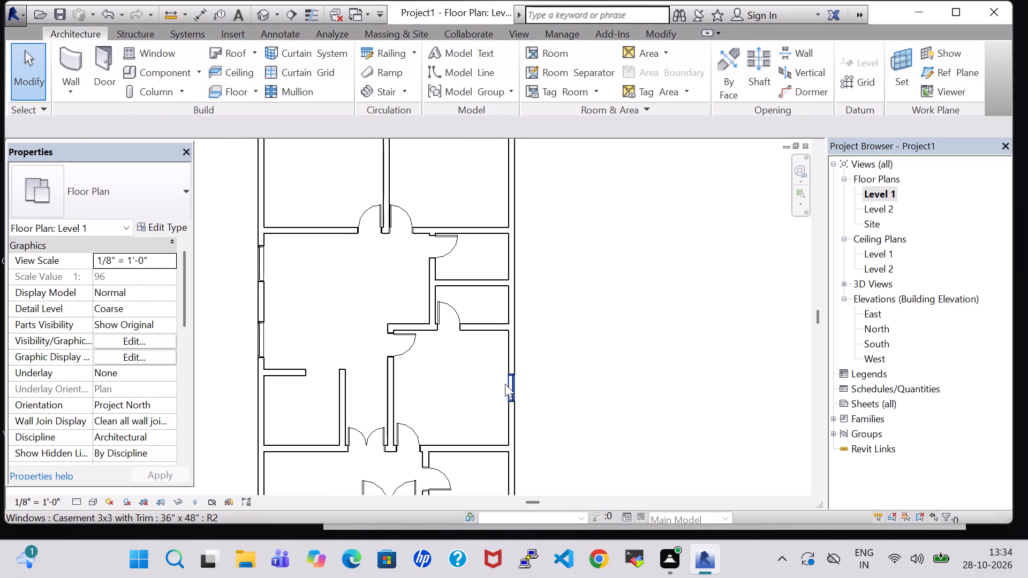
{"action": "left_click", "coordinate": [505, 384]}
{"action": "left_click", "coordinate": [137, 214]}
{"action": "left_click", "coordinate": [58, 300]}
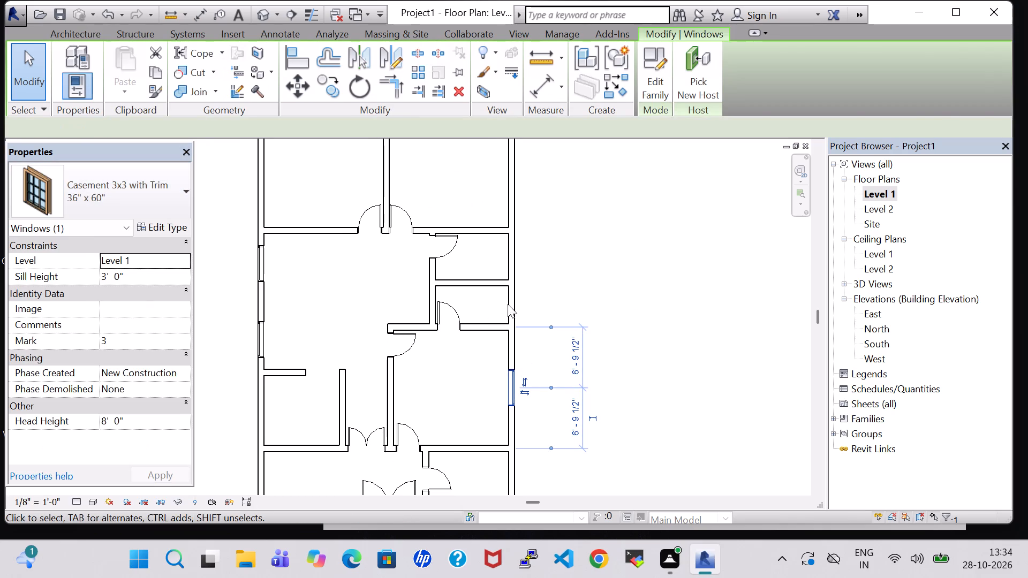
{"action": "left_click", "coordinate": [655, 303]}
Load the Transom with Trim window family from the US Imperial Windows library folder.
{"action": "scroll", "coordinate": [682, 333], "scroll_direction": "up", "scroll_amount": 1}
{"action": "middle_click_drag", "start_coordinate": [682, 333], "coordinate": [676, 275]}
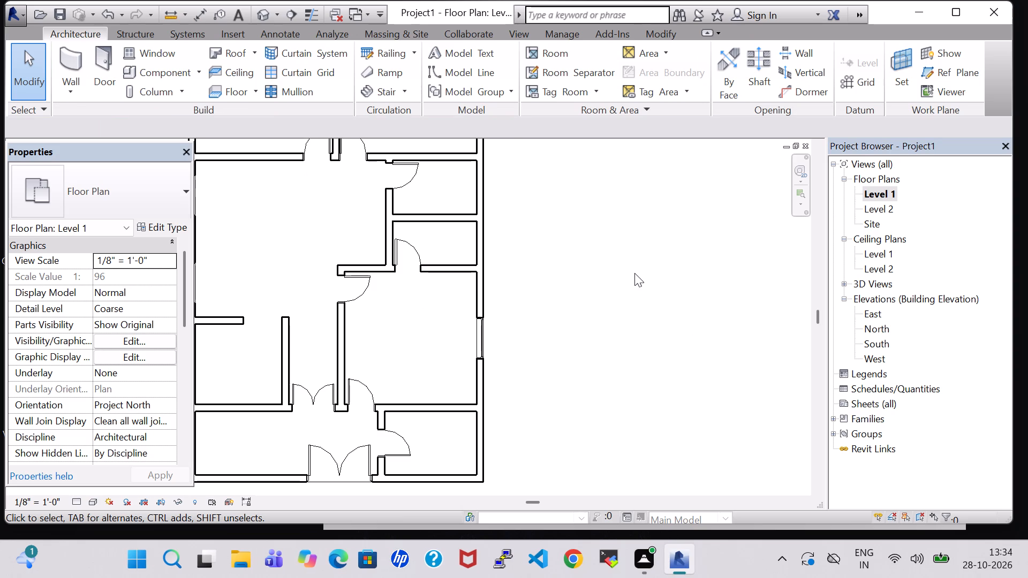
{"action": "middle_click_drag", "start_coordinate": [630, 274], "coordinate": [679, 269]}
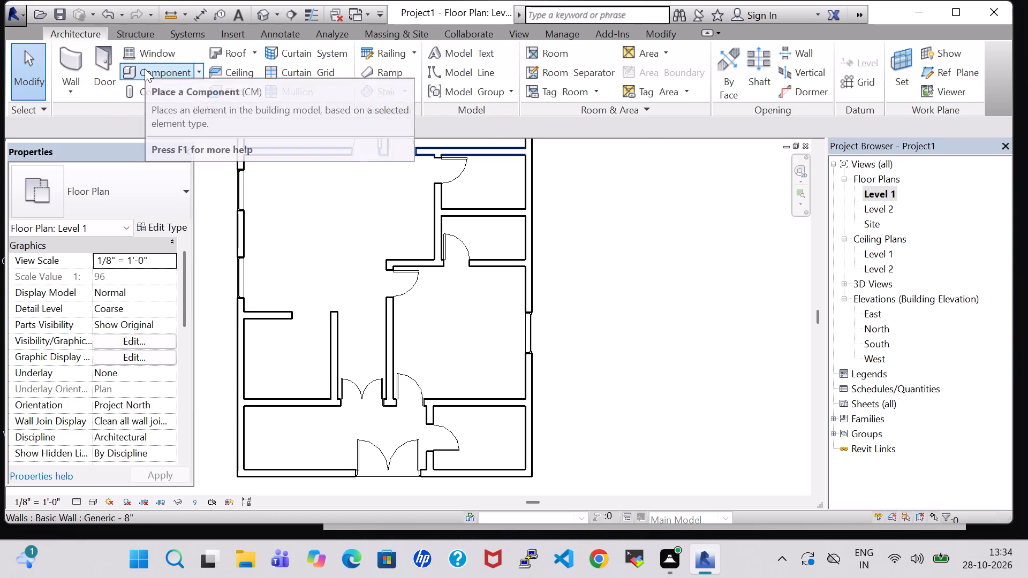
{"action": "left_click", "coordinate": [150, 54]}
{"action": "left_click", "coordinate": [655, 90]}
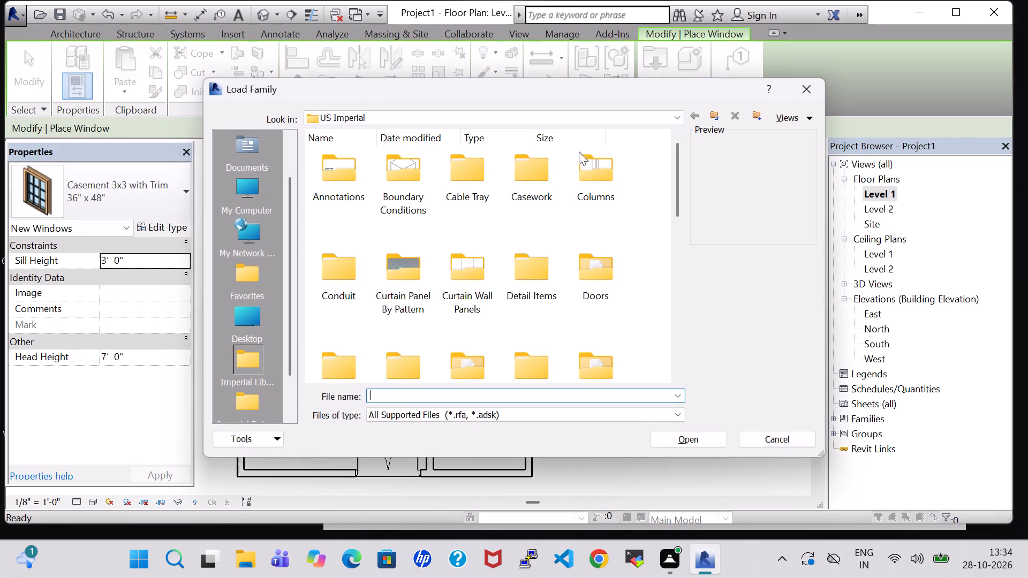
{"action": "scroll", "coordinate": [531, 286], "scroll_direction": "down", "scroll_amount": 5}
{"action": "double_click", "coordinate": [477, 325]}
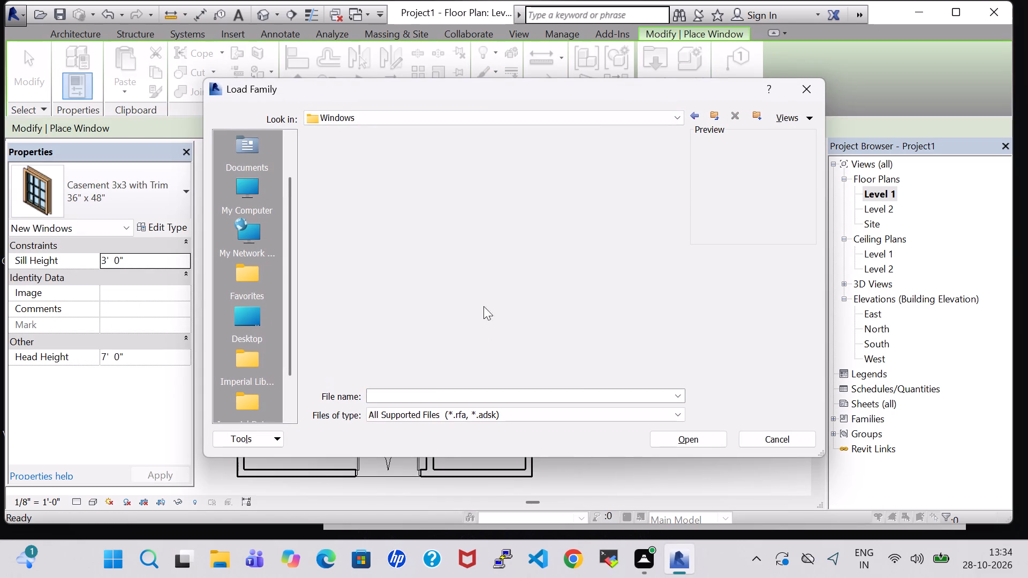
{"action": "scroll", "coordinate": [565, 283], "scroll_direction": "down", "scroll_amount": 1}
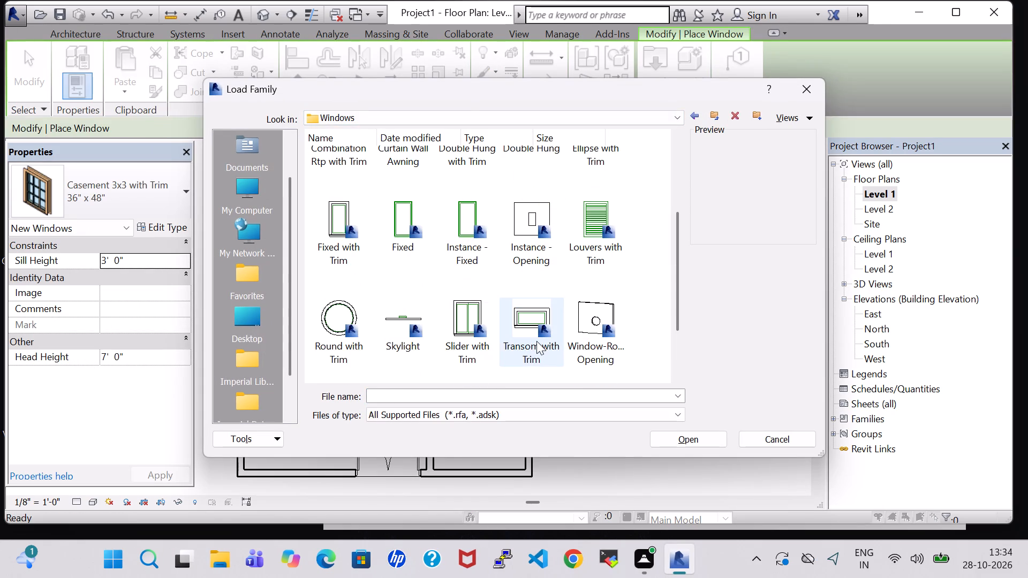
{"action": "left_click", "coordinate": [536, 341]}
{"action": "left_click", "coordinate": [684, 438]}
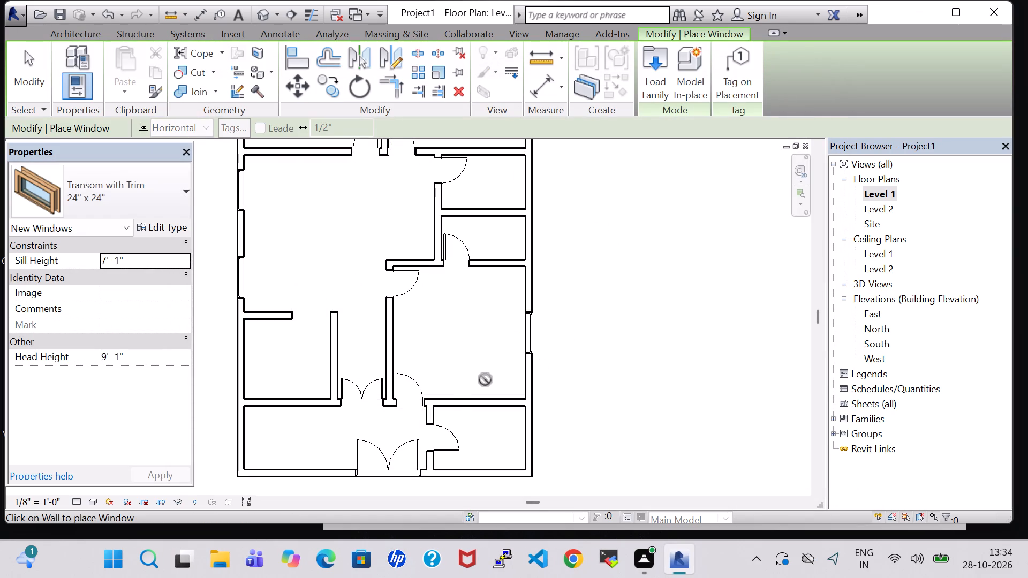
Place 24" x 24" Transom with Trim windows centred in the east walls of the two small stacked east rooms.
{"action": "middle_click_drag", "start_coordinate": [490, 352], "coordinate": [469, 430]}
{"action": "scroll", "coordinate": [536, 298], "scroll_direction": "up", "scroll_amount": 3}
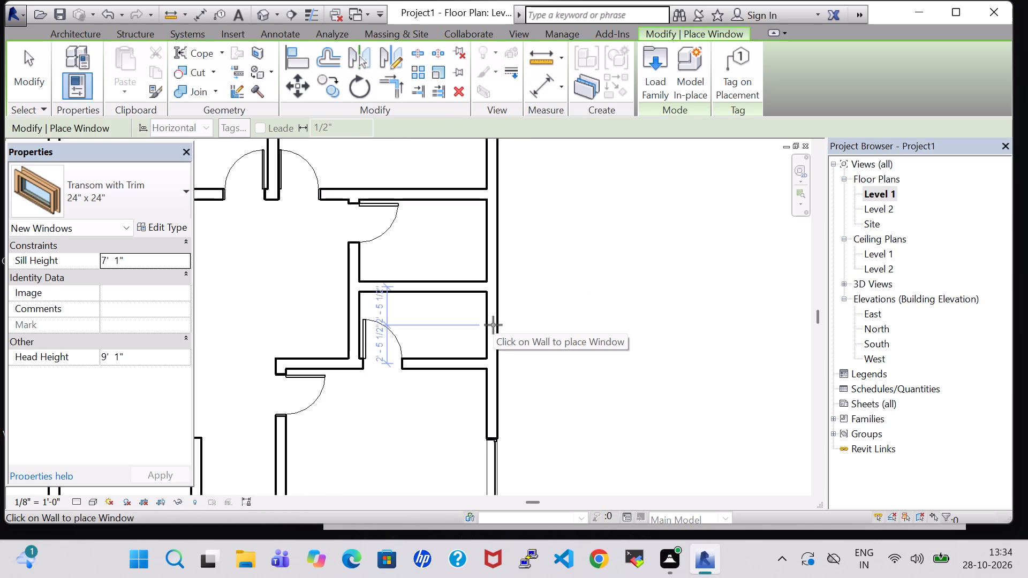
{"action": "left_click", "coordinate": [492, 326]}
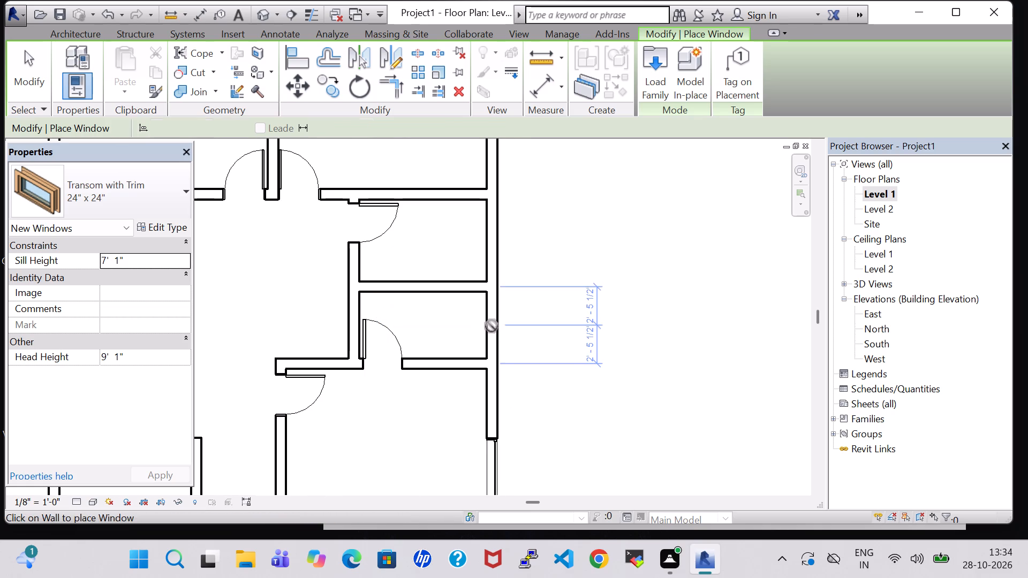
{"action": "left_click", "coordinate": [493, 235]}
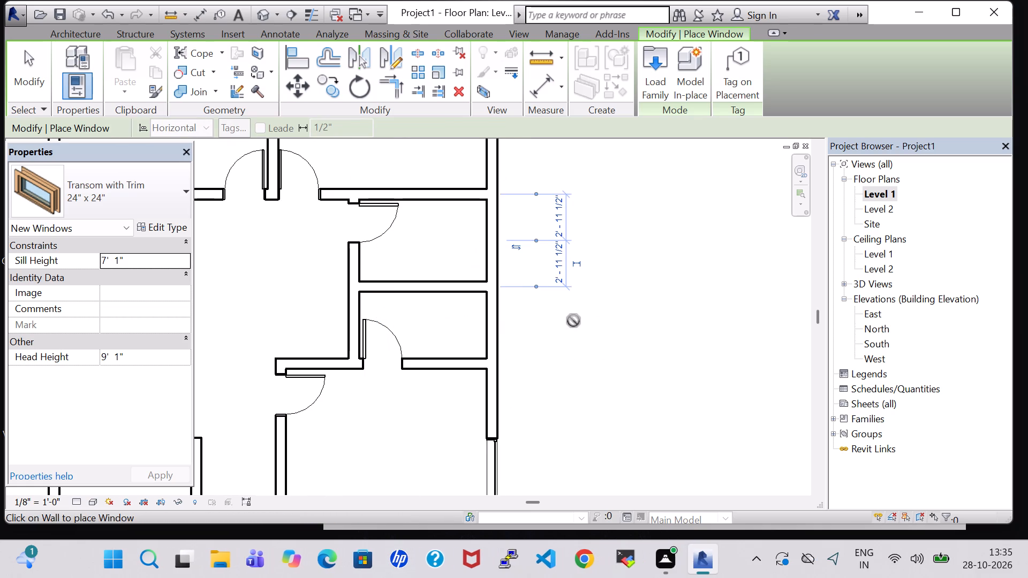
{"action": "scroll", "coordinate": [573, 322], "scroll_direction": "down", "scroll_amount": 6}
{"action": "key", "text": "Escape"}
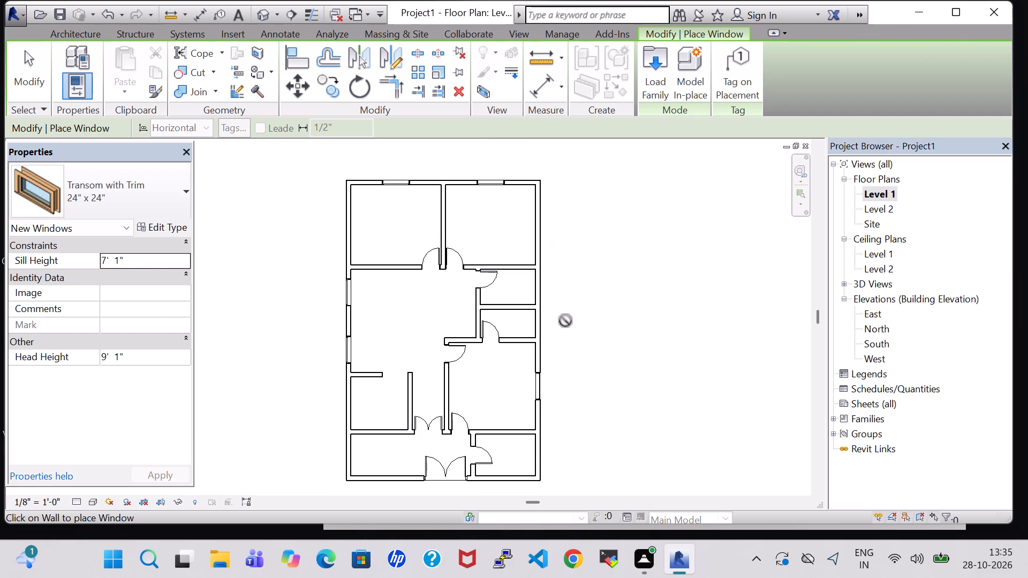
{"action": "key", "text": "Escape"}
Load the Round with Trim window family from the US Imperial Windows library folder.
{"action": "left_click", "coordinate": [144, 57]}
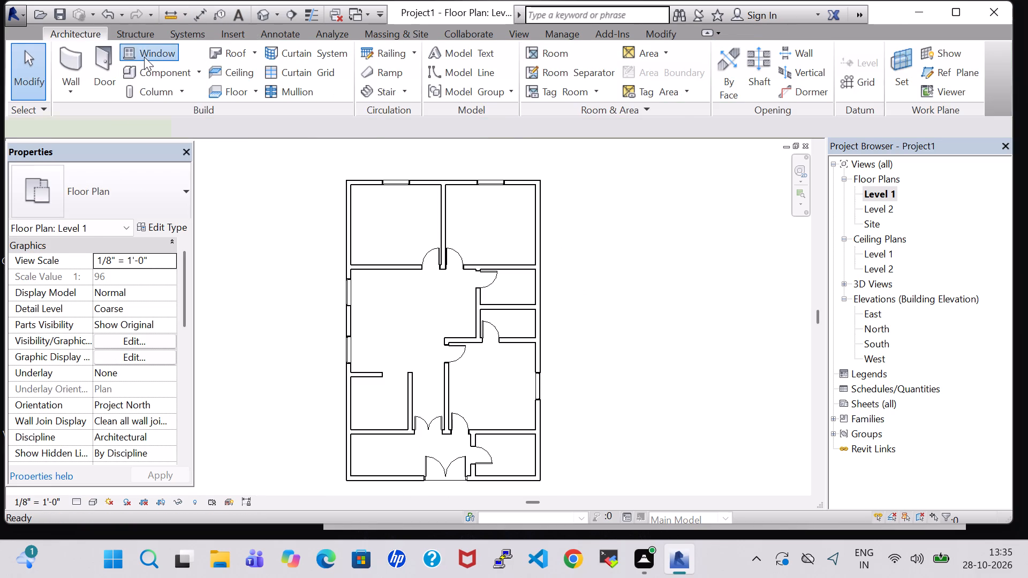
{"action": "left_click", "coordinate": [649, 78]}
{"action": "scroll", "coordinate": [624, 246], "scroll_direction": "down", "scroll_amount": 5}
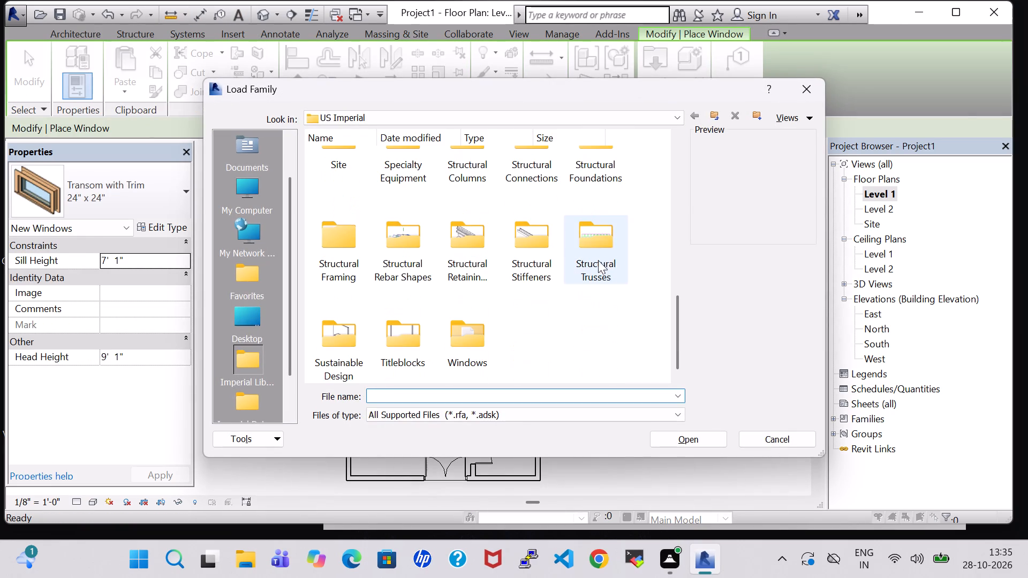
{"action": "scroll", "coordinate": [598, 260], "scroll_direction": "down", "scroll_amount": 2}
{"action": "double_click", "coordinate": [472, 323]}
{"action": "scroll", "coordinate": [484, 275], "scroll_direction": "down", "scroll_amount": 4}
{"action": "left_click", "coordinate": [347, 229]}
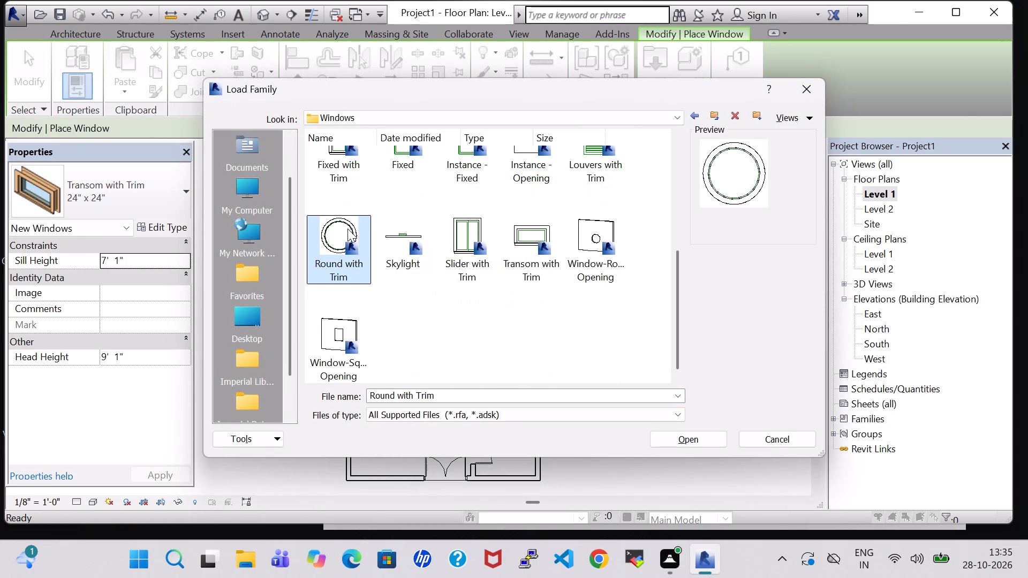
{"action": "left_click", "coordinate": [691, 442]}
Place a 48" Diameter Round with Trim window centred in the small southeast corner room's east wall.
{"action": "scroll", "coordinate": [560, 433], "scroll_direction": "up", "scroll_amount": 4}
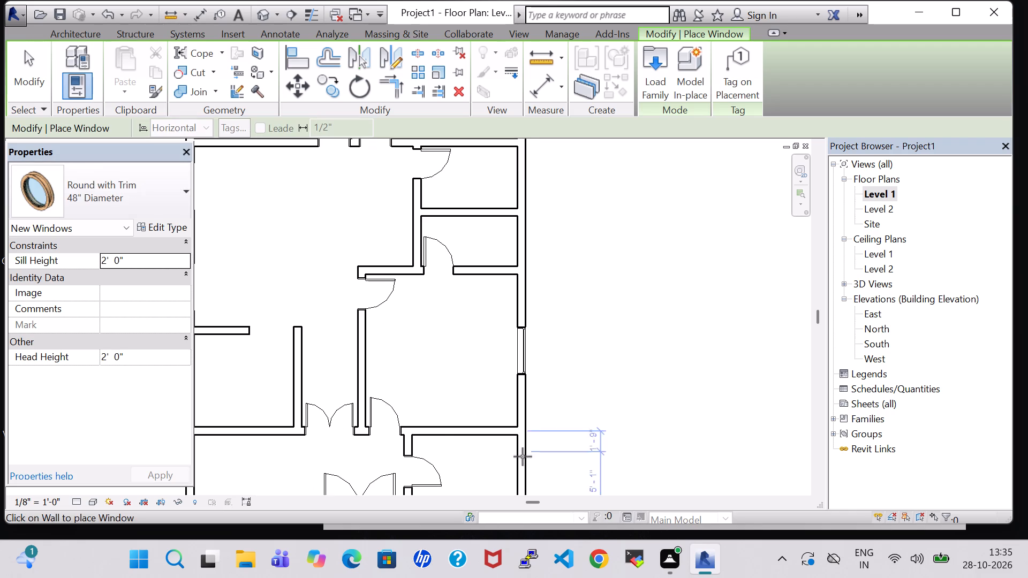
{"action": "middle_click_drag", "start_coordinate": [520, 465], "coordinate": [520, 378]}
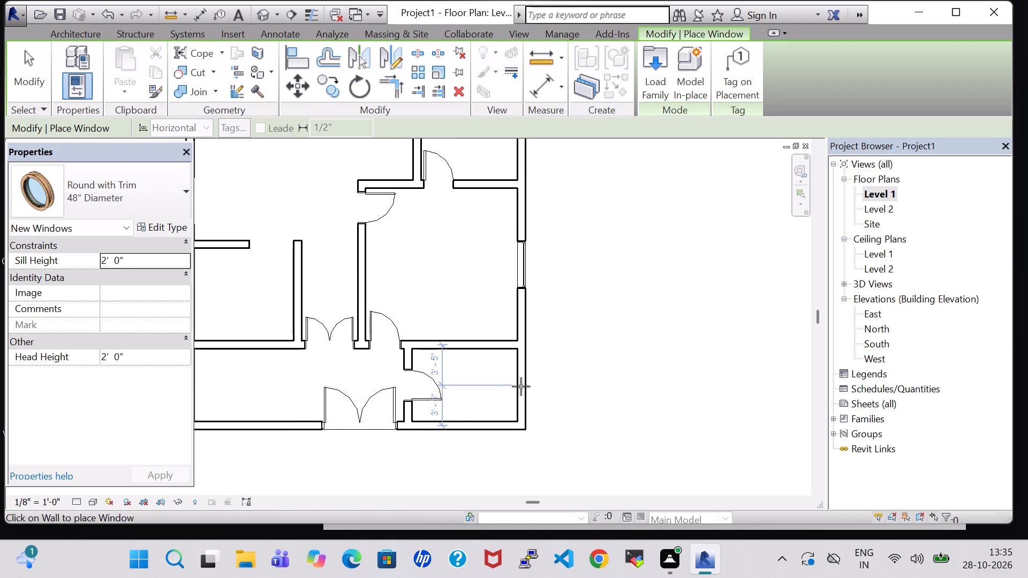
{"action": "left_click", "coordinate": [521, 386]}
{"action": "key", "text": "Escape"}
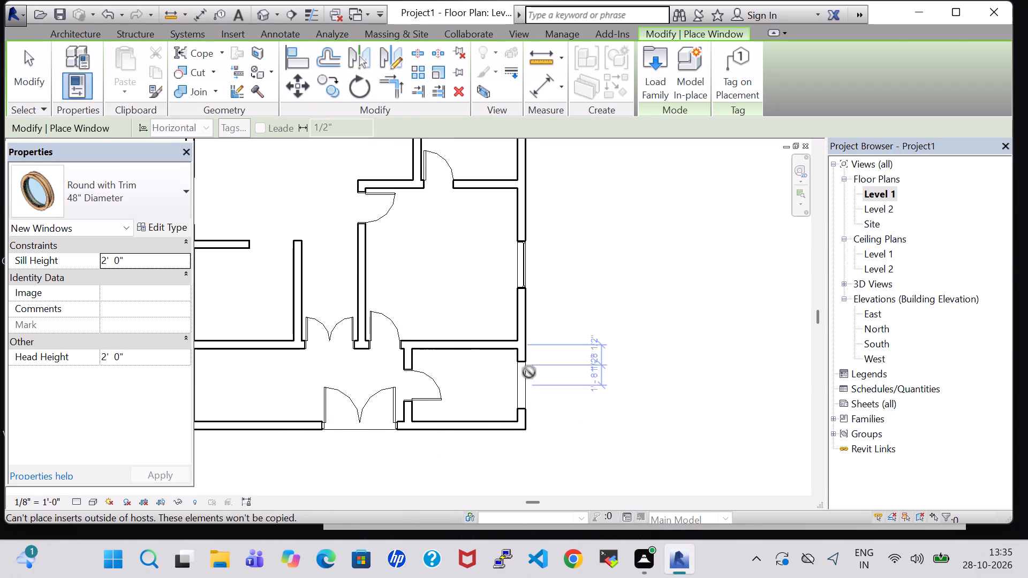
{"action": "key", "text": "Escape"}
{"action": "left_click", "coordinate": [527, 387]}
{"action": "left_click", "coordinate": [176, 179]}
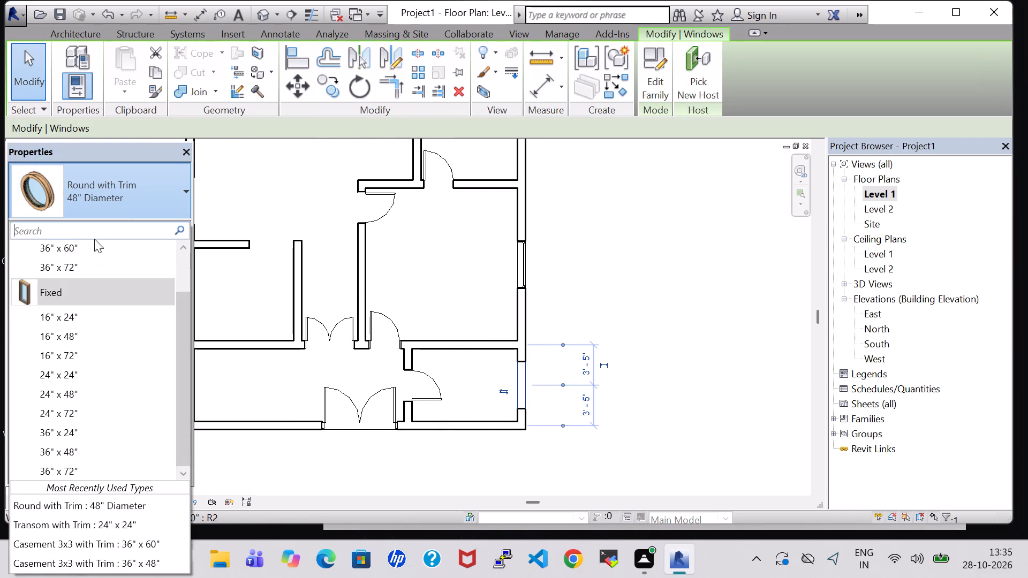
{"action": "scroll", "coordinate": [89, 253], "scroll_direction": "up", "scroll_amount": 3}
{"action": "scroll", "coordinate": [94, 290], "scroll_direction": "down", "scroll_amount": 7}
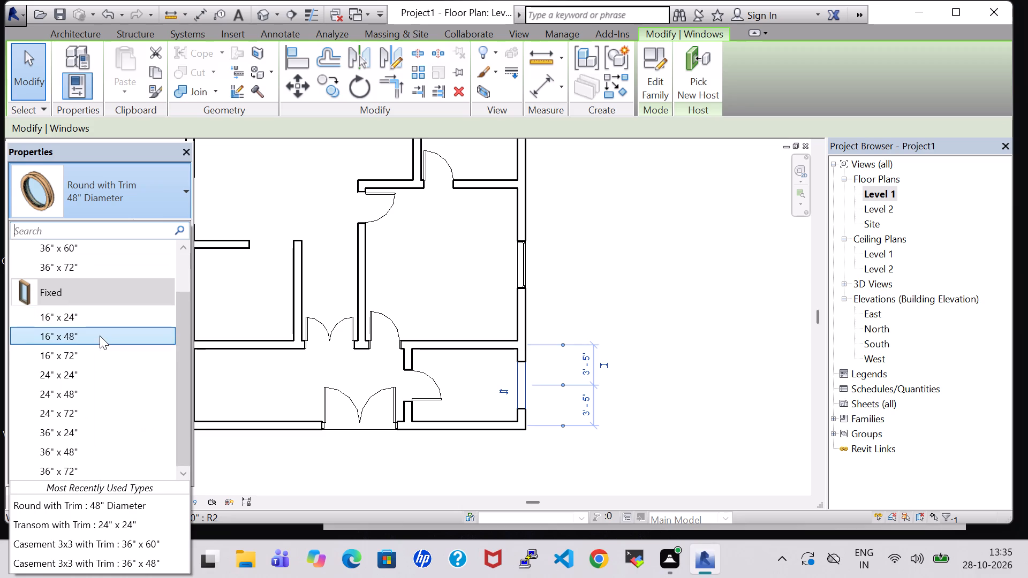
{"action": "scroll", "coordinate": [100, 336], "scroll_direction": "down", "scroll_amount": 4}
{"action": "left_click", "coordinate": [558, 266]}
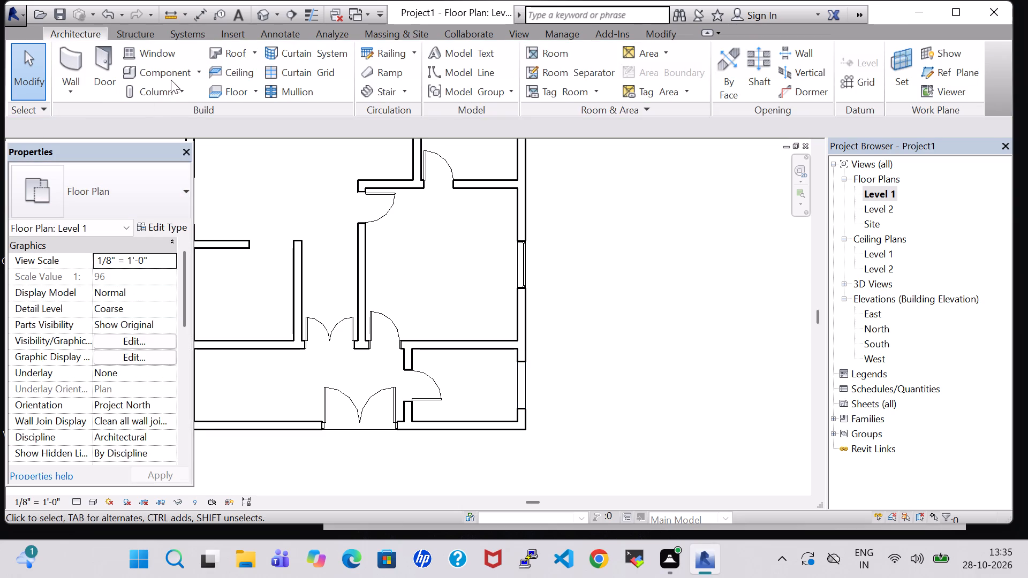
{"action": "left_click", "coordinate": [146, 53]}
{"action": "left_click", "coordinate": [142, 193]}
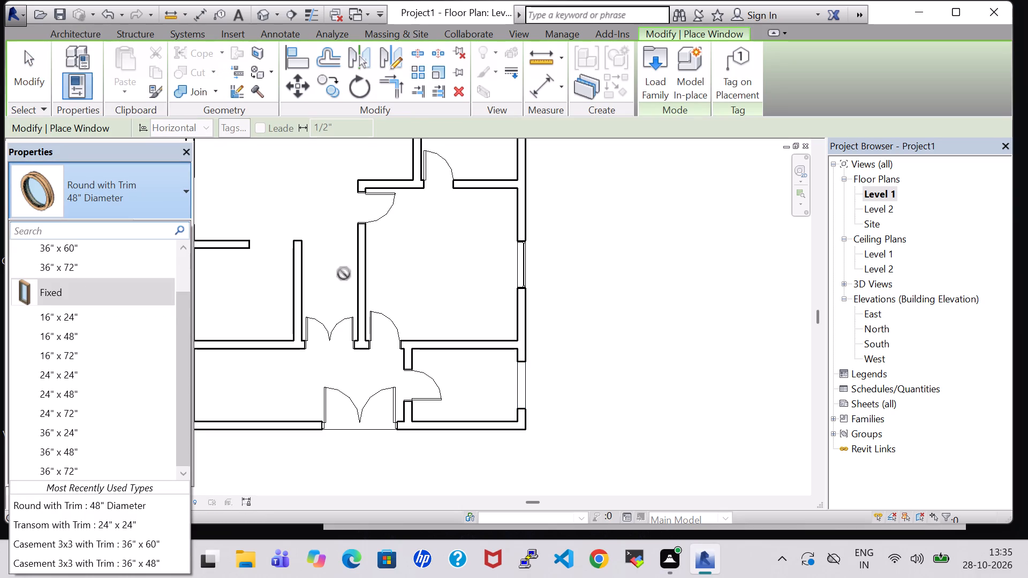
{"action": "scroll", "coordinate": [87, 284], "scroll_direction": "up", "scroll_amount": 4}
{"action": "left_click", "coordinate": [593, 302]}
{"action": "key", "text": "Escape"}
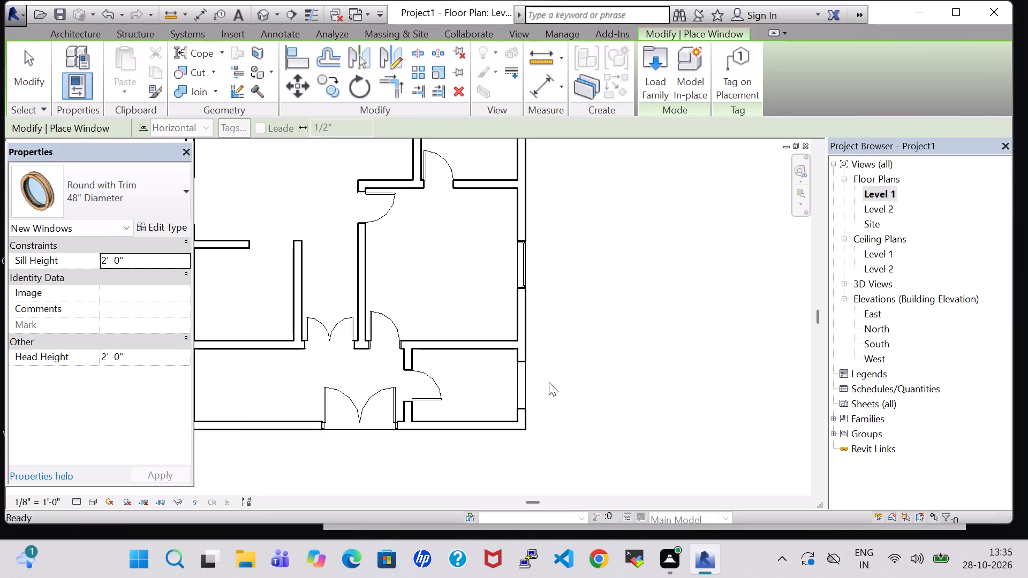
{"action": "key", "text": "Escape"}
Search the window types for "ROU" and change the southeast corner room's round window to 24" Diameter, then to 36" Diameter.
{"action": "left_click", "coordinate": [527, 385]}
{"action": "left_click", "coordinate": [162, 206]}
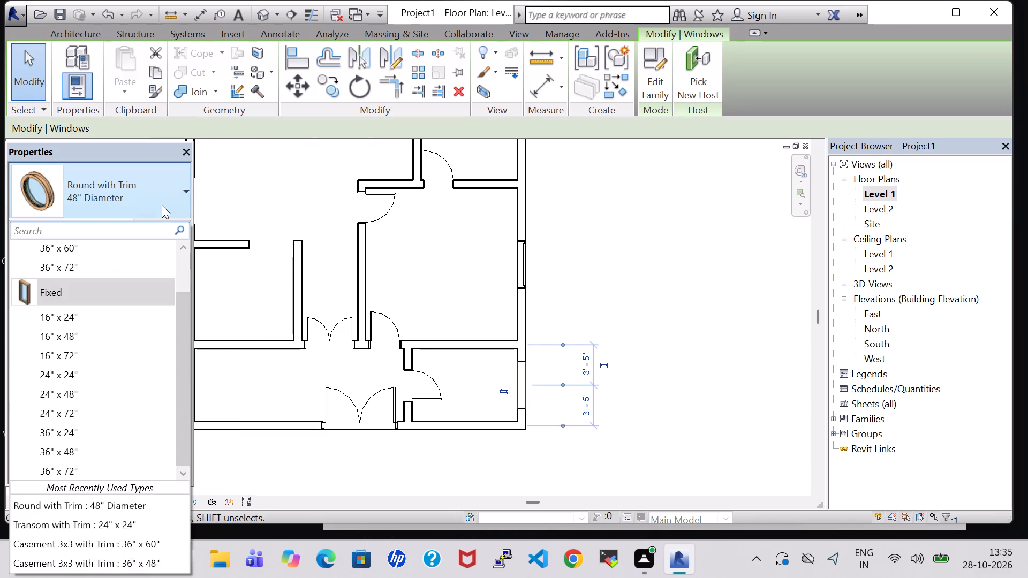
{"action": "key", "text": "r"}
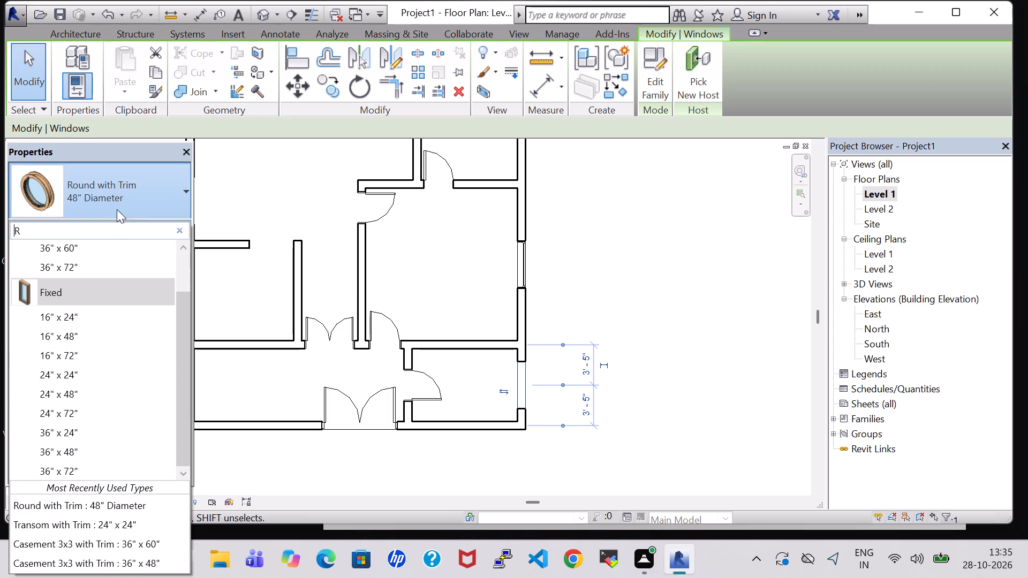
{"action": "type", "text": "OU"}
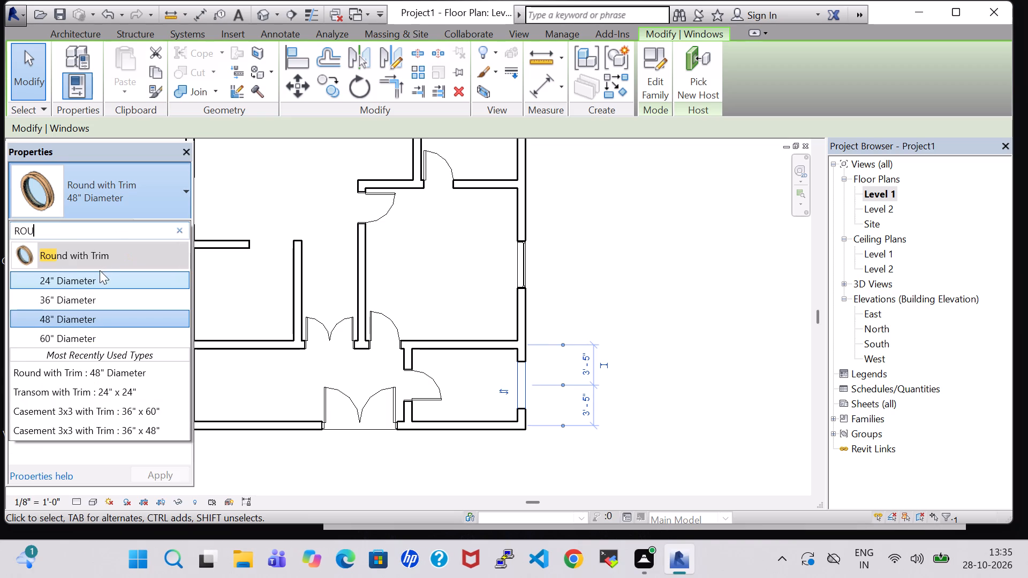
{"action": "left_click", "coordinate": [100, 277]}
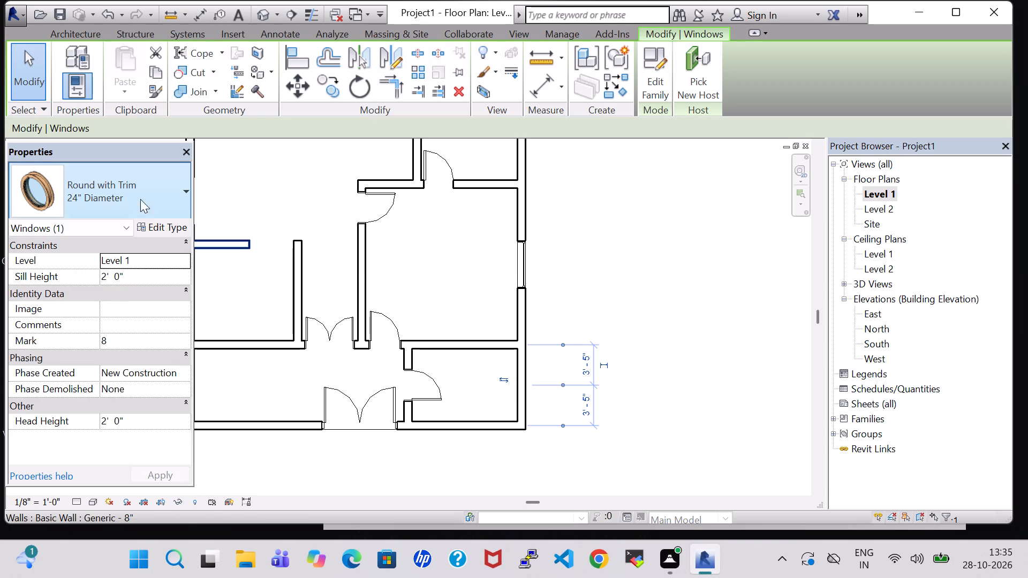
{"action": "left_click", "coordinate": [138, 186]}
{"action": "left_click", "coordinate": [81, 314]}
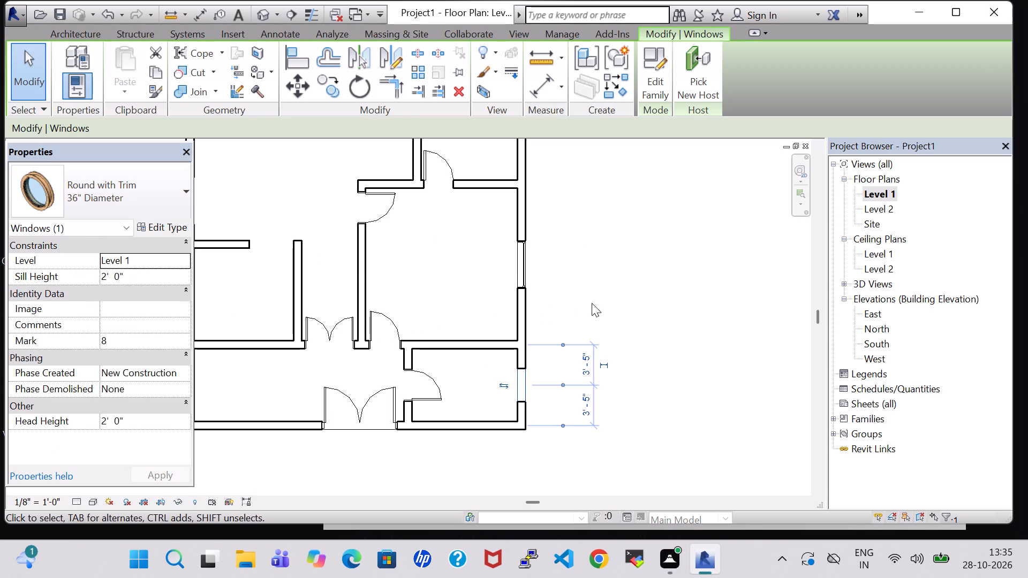
{"action": "left_click", "coordinate": [639, 301]}
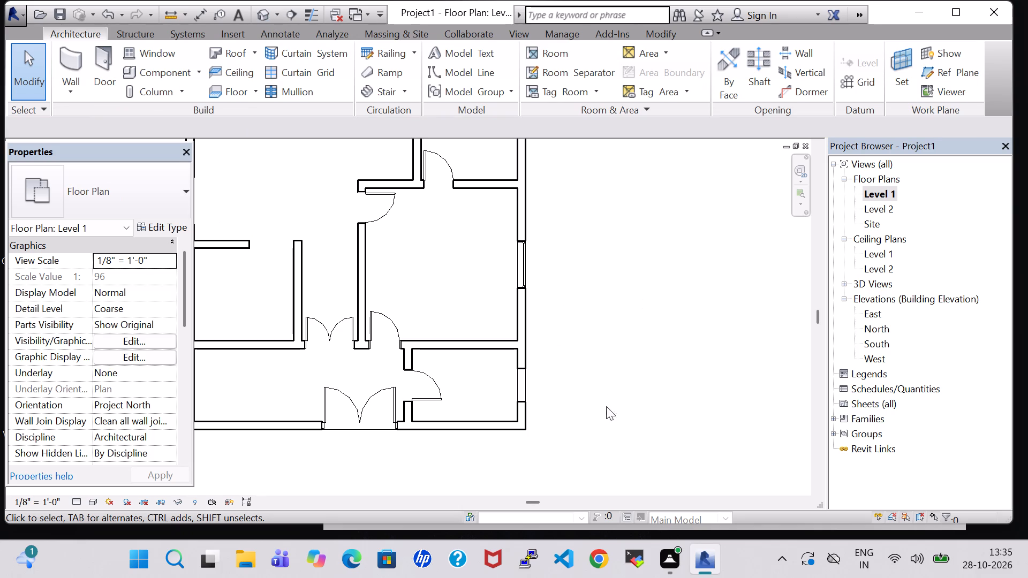
Set the sill height of the southeast corner room's round window to 5' 0".
{"action": "left_click", "coordinate": [519, 387]}
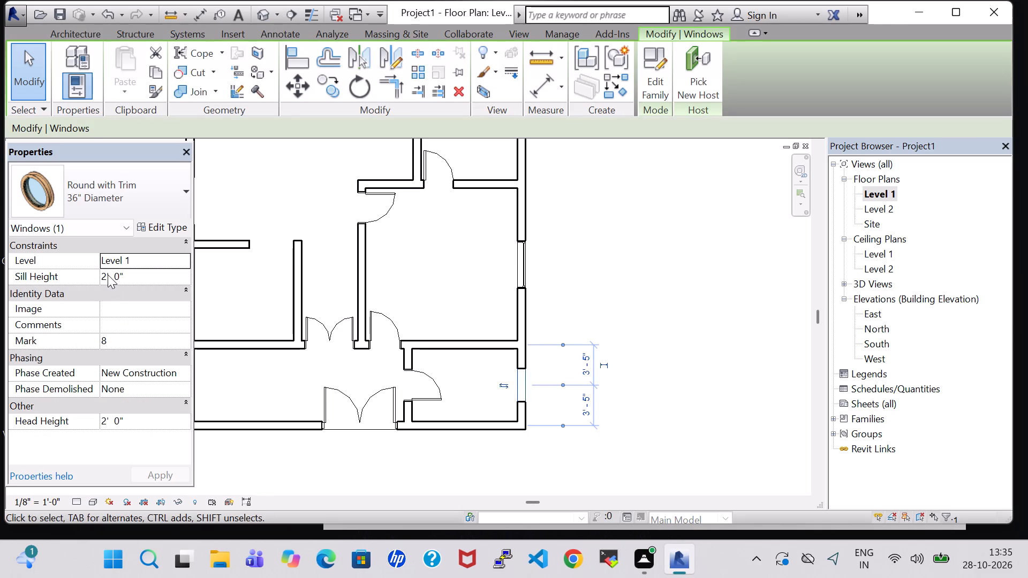
{"action": "left_click", "coordinate": [108, 275]}
{"action": "key", "text": "BackSpace"}
{"action": "key", "text": "5"}
{"action": "key", "text": "Return"}
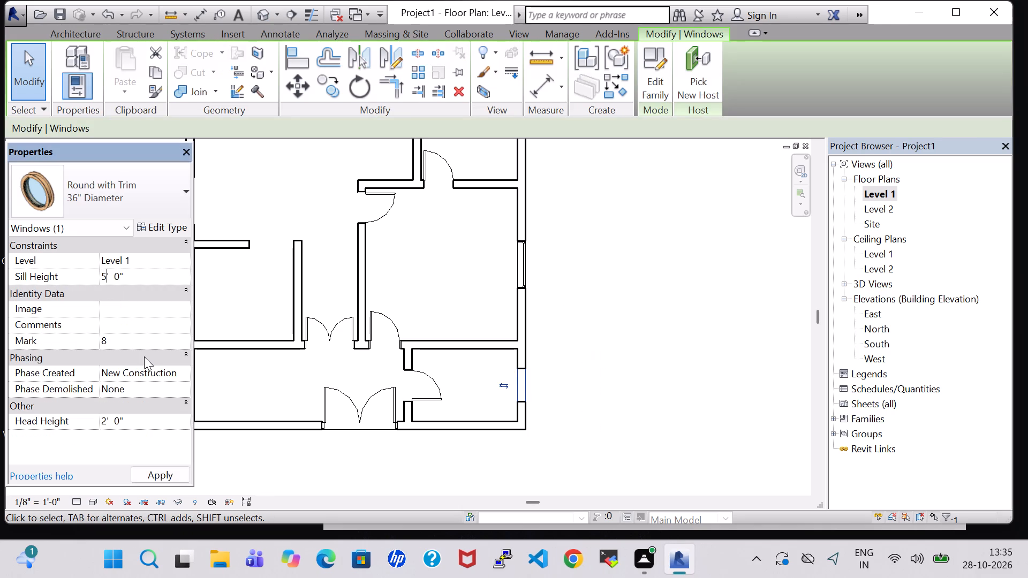
{"action": "left_click", "coordinate": [603, 247]}
{"action": "scroll", "coordinate": [387, 201], "scroll_direction": "down", "scroll_amount": 2}
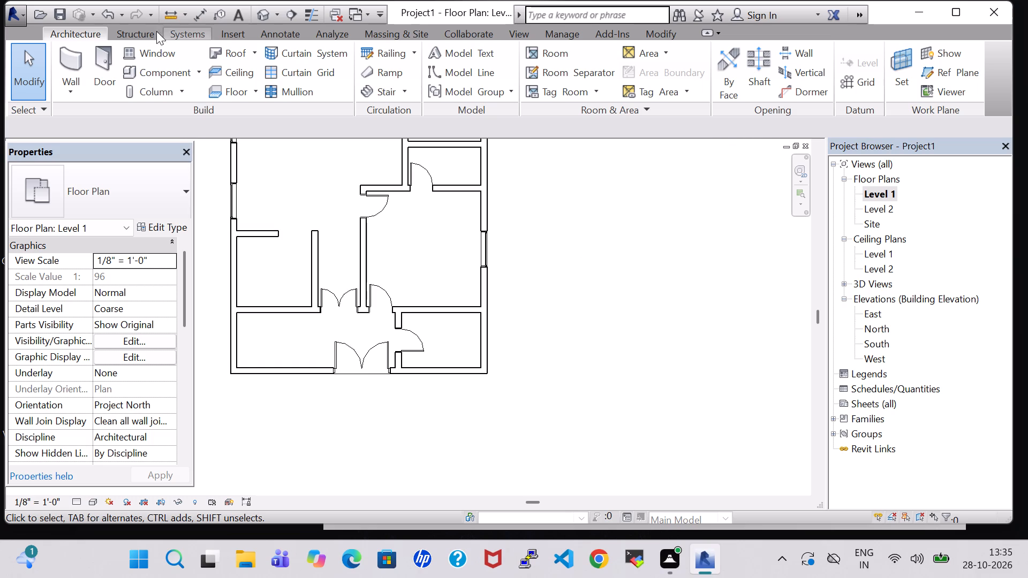
Load the Casement Dbl with Trim window family from the US Imperial Windows library folder.
{"action": "left_click", "coordinate": [127, 48]}
{"action": "left_click", "coordinate": [660, 78]}
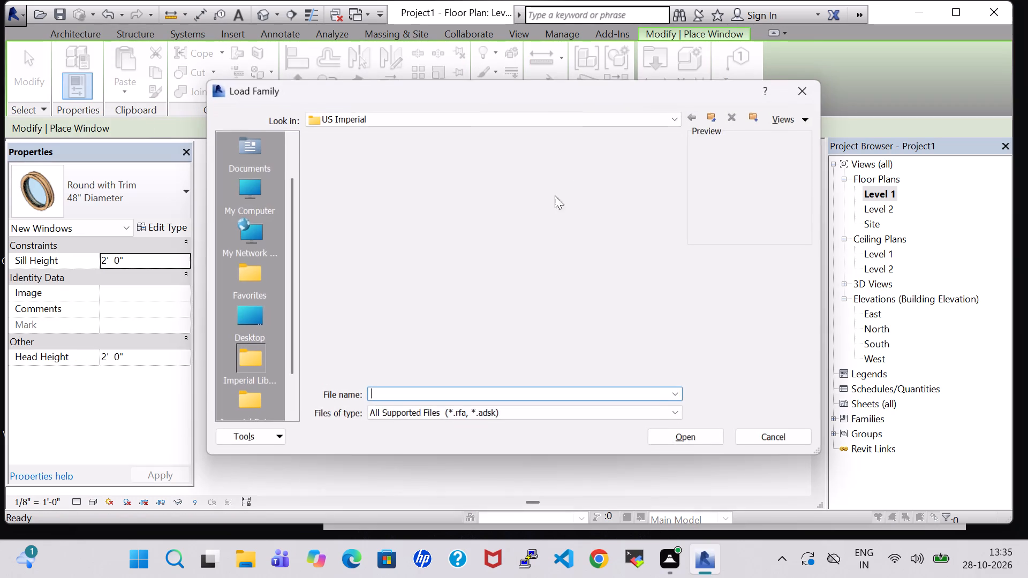
{"action": "scroll", "coordinate": [548, 242], "scroll_direction": "down", "scroll_amount": 1}
{"action": "scroll", "coordinate": [601, 230], "scroll_direction": "down", "scroll_amount": 4}
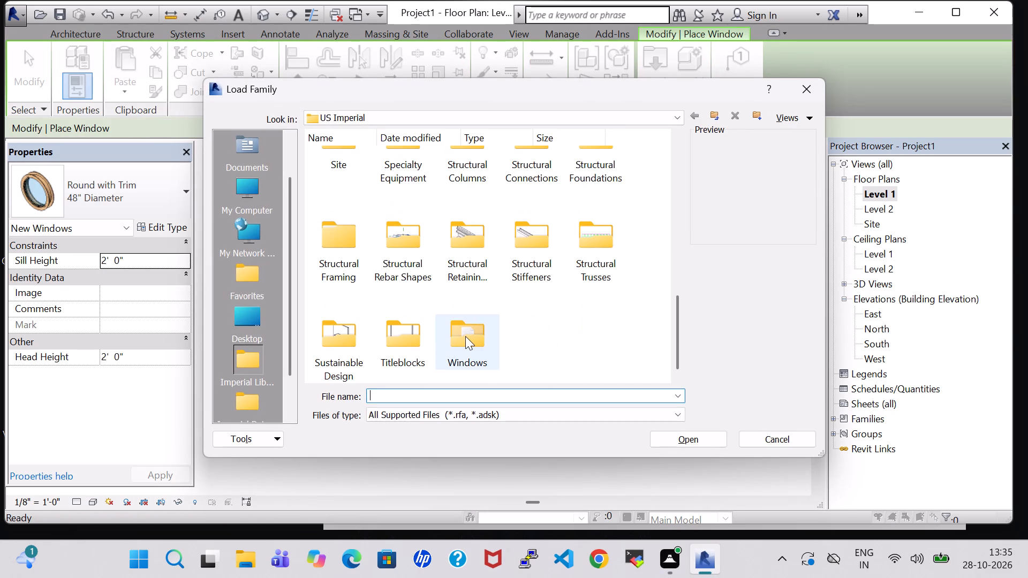
{"action": "double_click", "coordinate": [465, 336]}
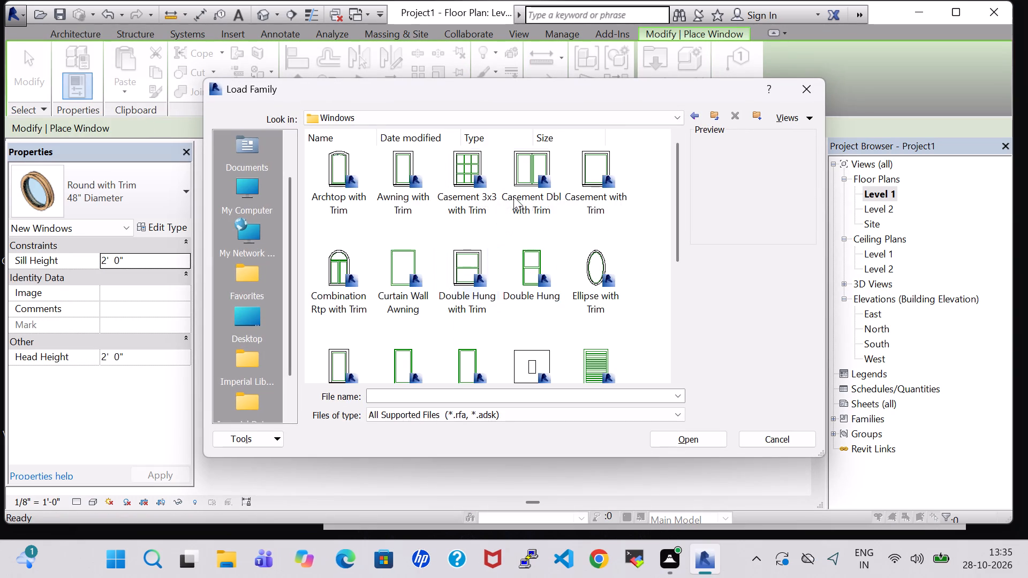
{"action": "left_click", "coordinate": [518, 179]}
{"action": "left_click", "coordinate": [672, 441]}
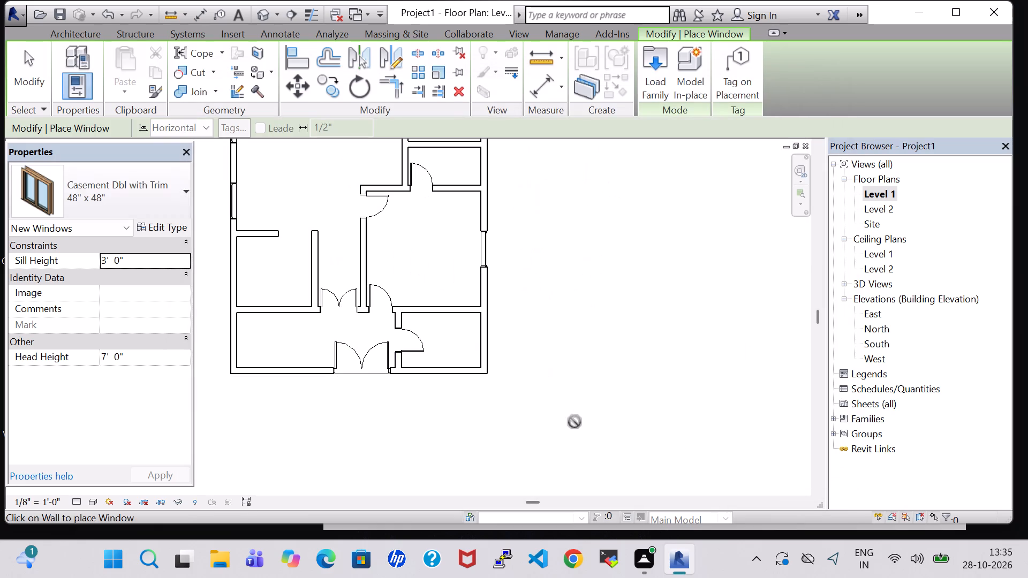
Place a 48" x 48" Casement Dbl with Trim window centred in the small west room's exterior wall, and view the model in 3D.
{"action": "left_click", "coordinate": [228, 276]}
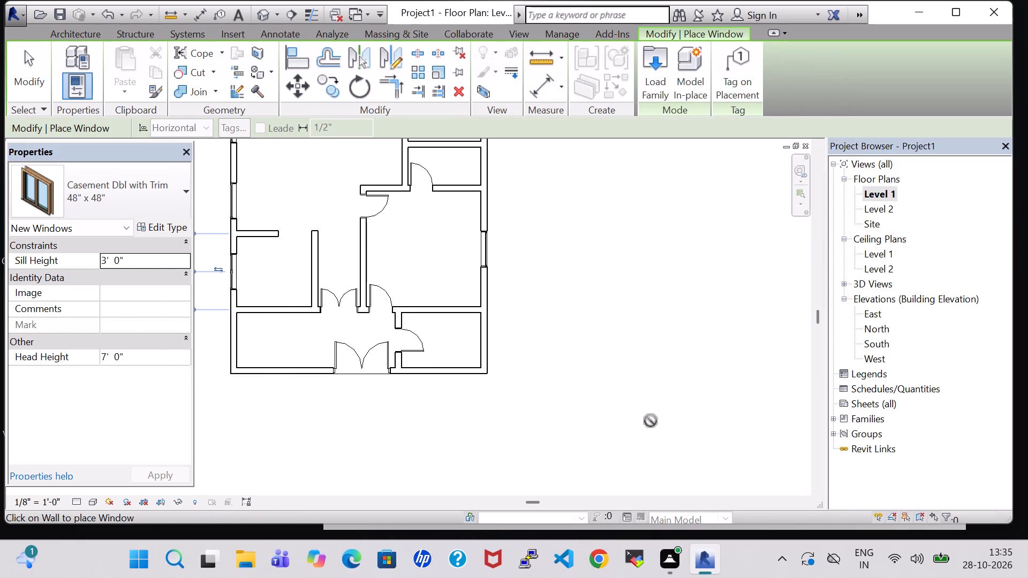
{"action": "key", "text": "Escape"}
{"action": "key", "text": "Escape"}
{"action": "key", "text": "Escape"}
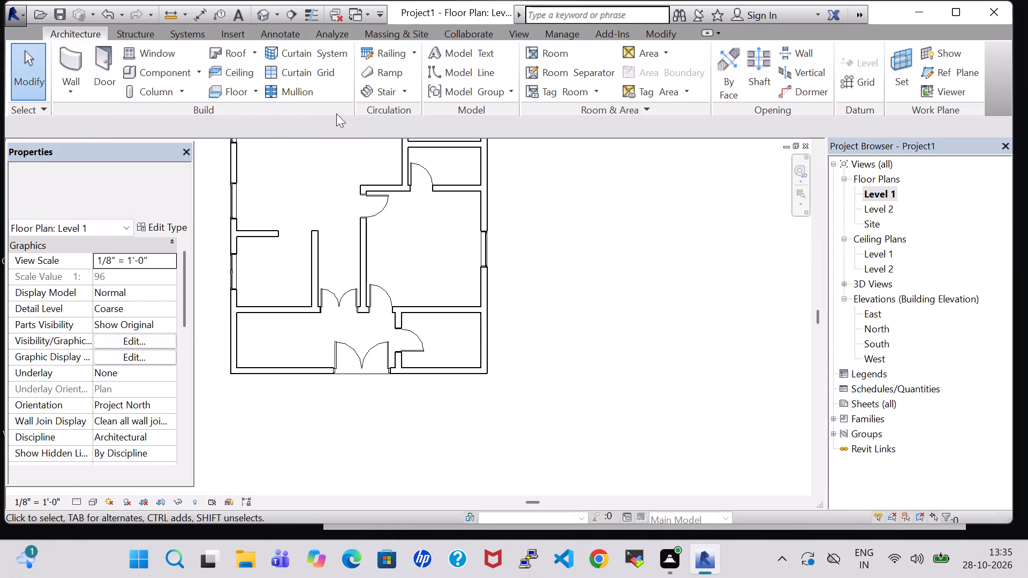
{"action": "key", "text": "Escape"}
{"action": "left_click", "coordinate": [261, 13]}
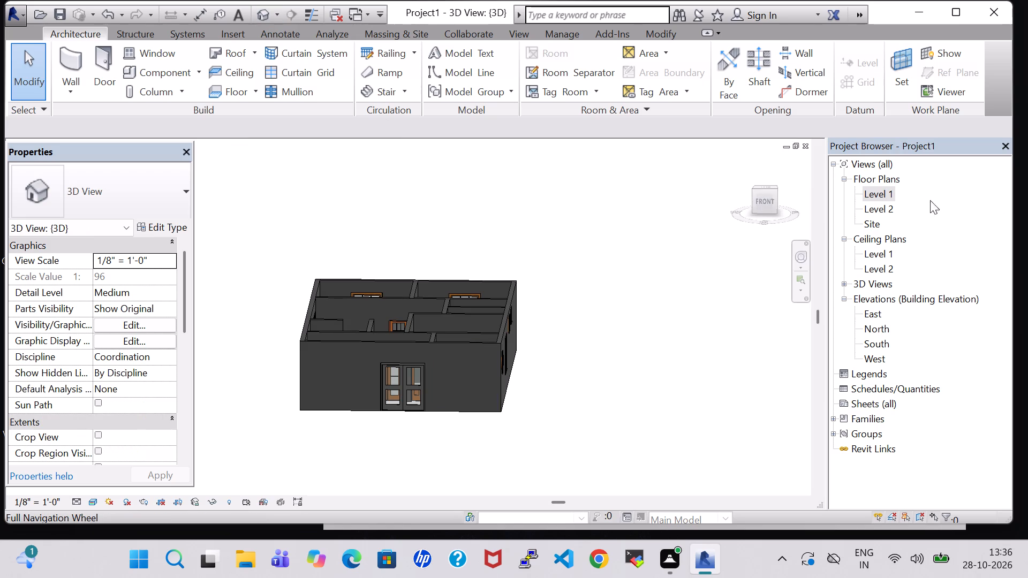
{"action": "middle_click", "coordinate": [632, 334], "text": "shift"}
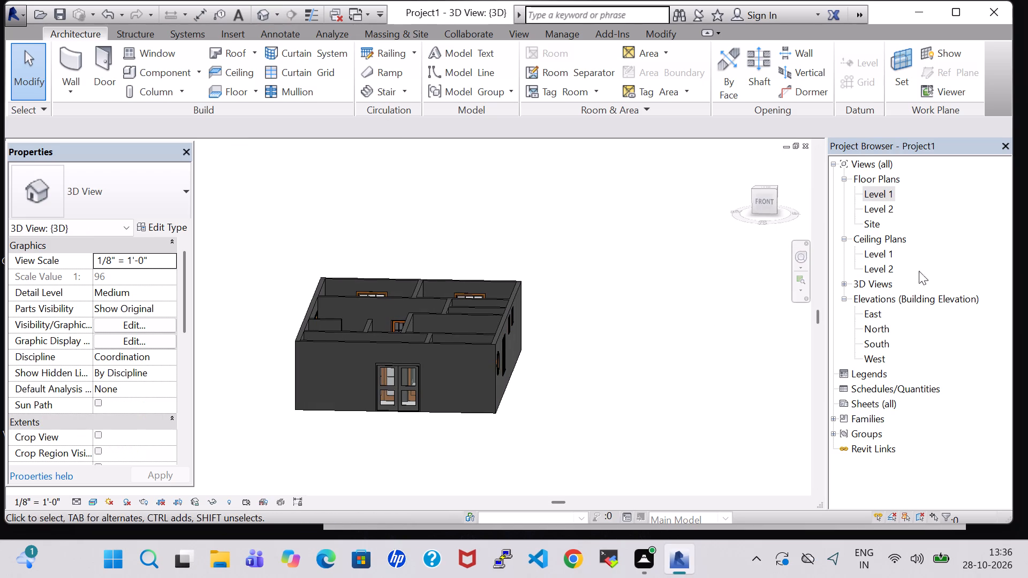
On the Level 1 plan, duplicate the wall type of the full-width interior wall north of the entrance hall as INNER WALL.
{"action": "double_click", "coordinate": [878, 195]}
{"action": "scroll", "coordinate": [509, 286], "scroll_direction": "down", "scroll_amount": 3}
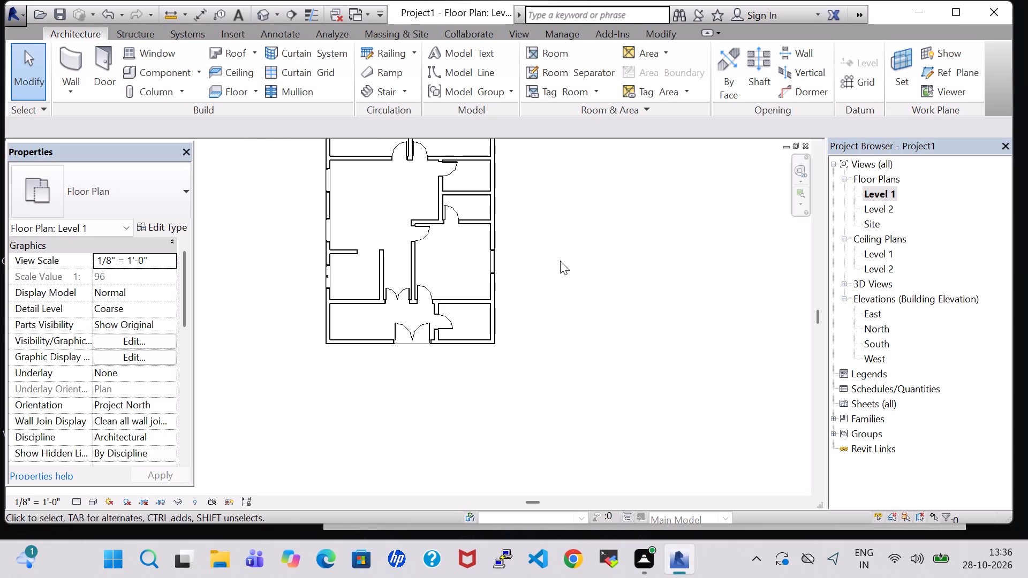
{"action": "middle_click_drag", "start_coordinate": [569, 254], "coordinate": [617, 295]}
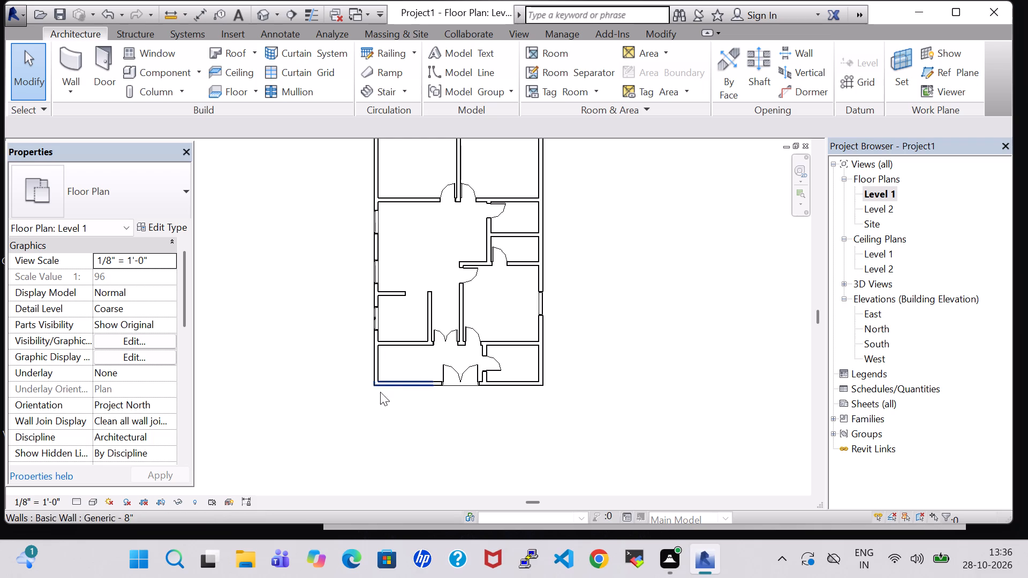
{"action": "left_click", "coordinate": [416, 338]}
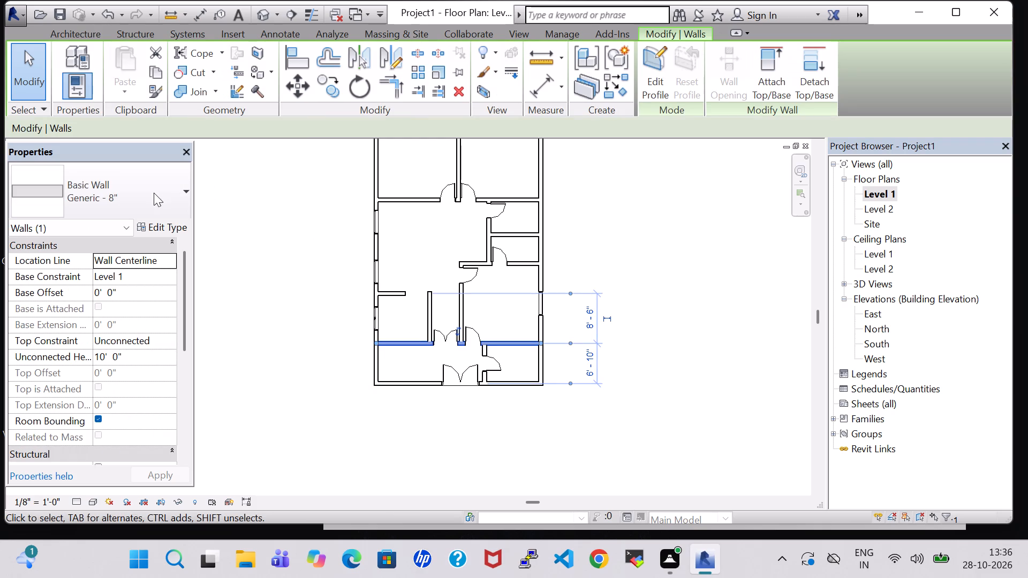
{"action": "left_click", "coordinate": [172, 224]}
{"action": "left_click", "coordinate": [610, 123]}
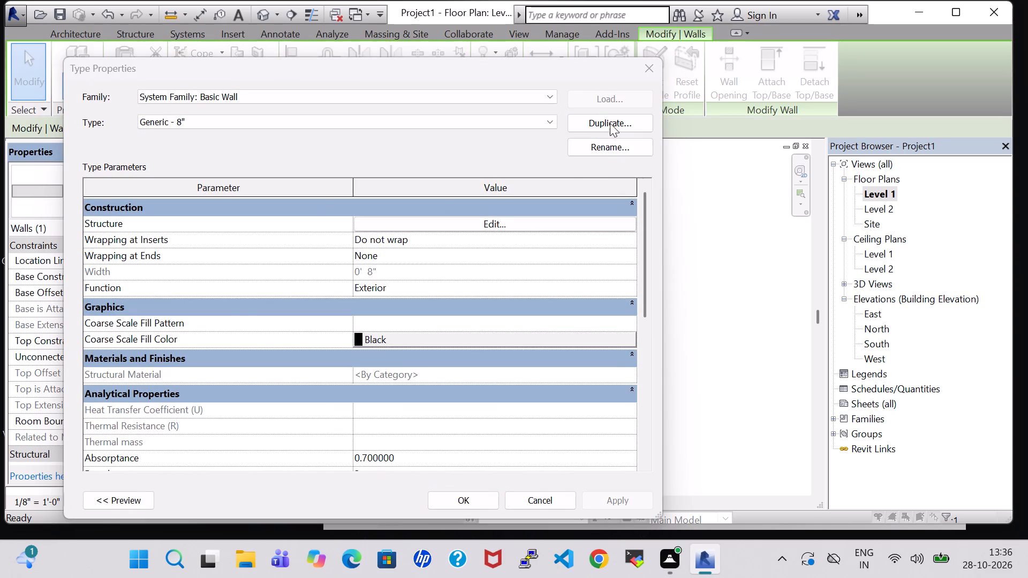
{"action": "key", "text": "BackSpace"}
{"action": "type", "text": "INNER WALL"}
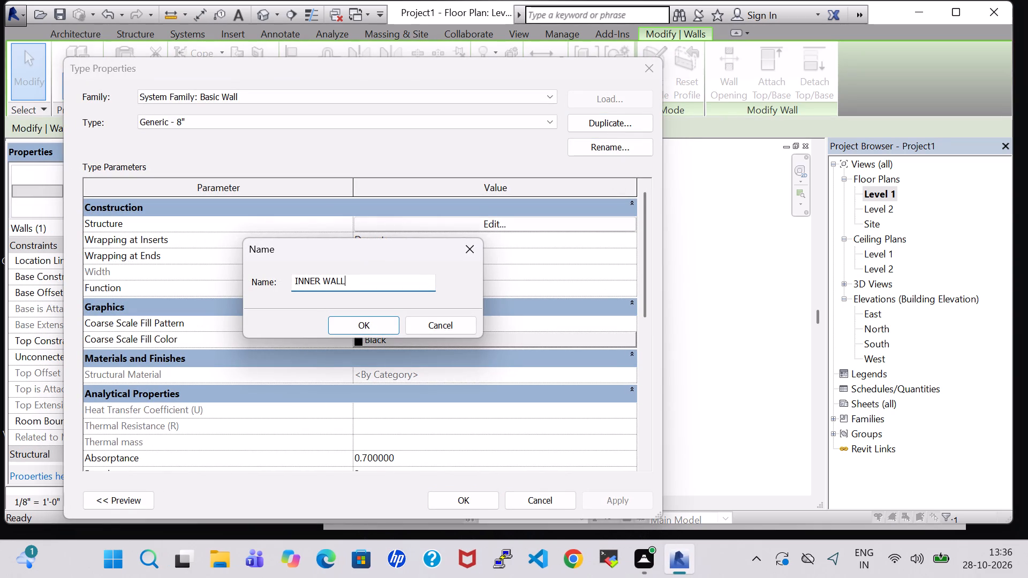
{"action": "left_click", "coordinate": [343, 323]}
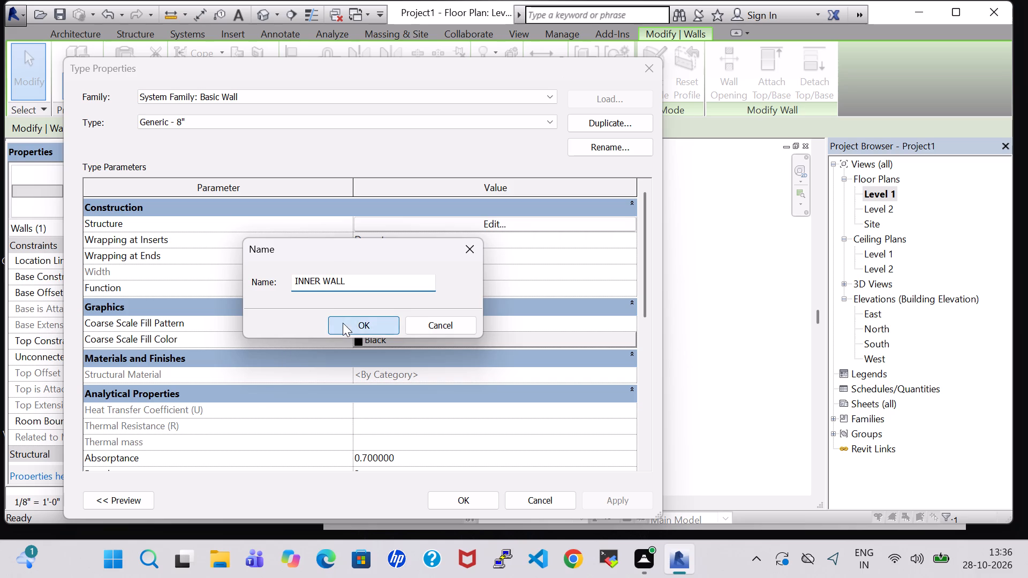
Set the structure layer thickness of the INNER WALL type to 6".
{"action": "left_click", "coordinate": [463, 229]}
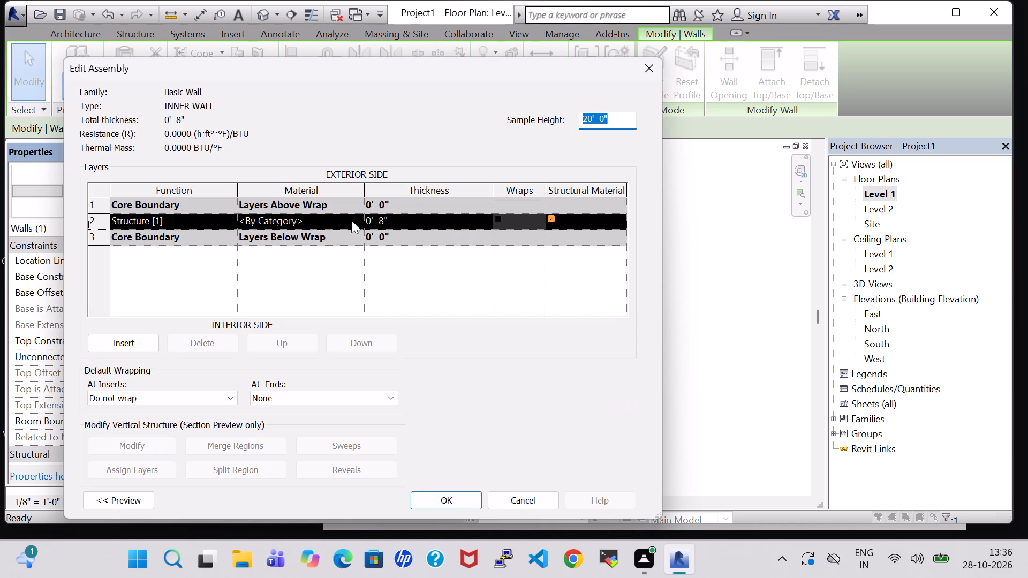
{"action": "left_click", "coordinate": [383, 222]}
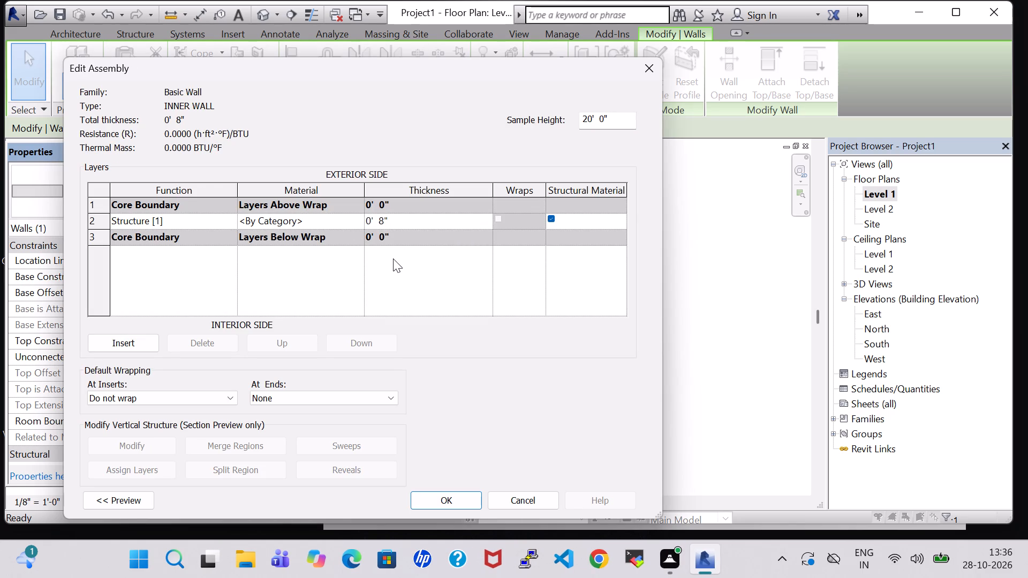
{"action": "key", "text": "Right"}
{"action": "key", "text": "BackSpace"}
{"action": "key", "text": "6"}
{"action": "left_click", "coordinate": [464, 499]}
{"action": "left_click", "coordinate": [463, 498]}
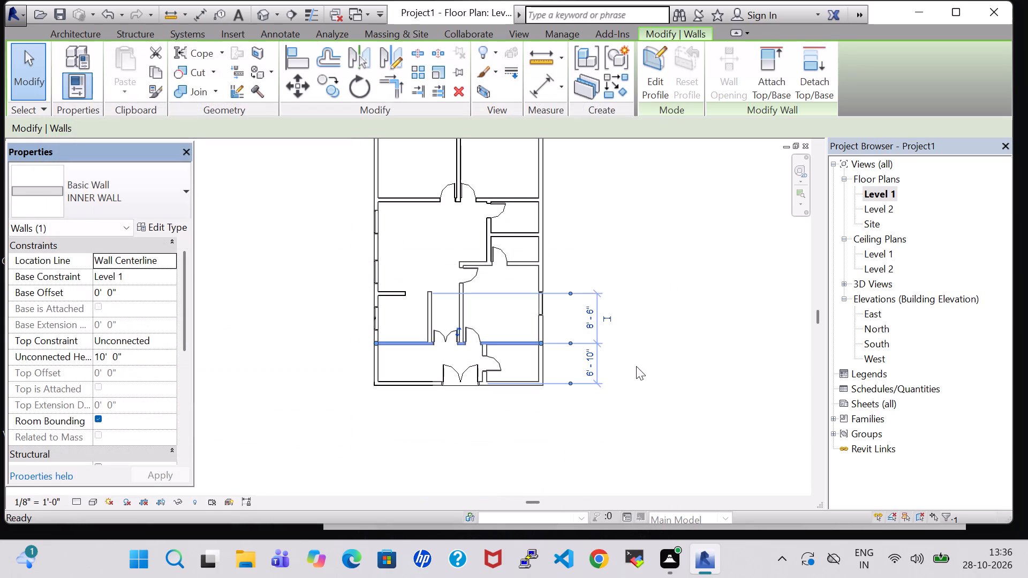
{"action": "left_click", "coordinate": [688, 311]}
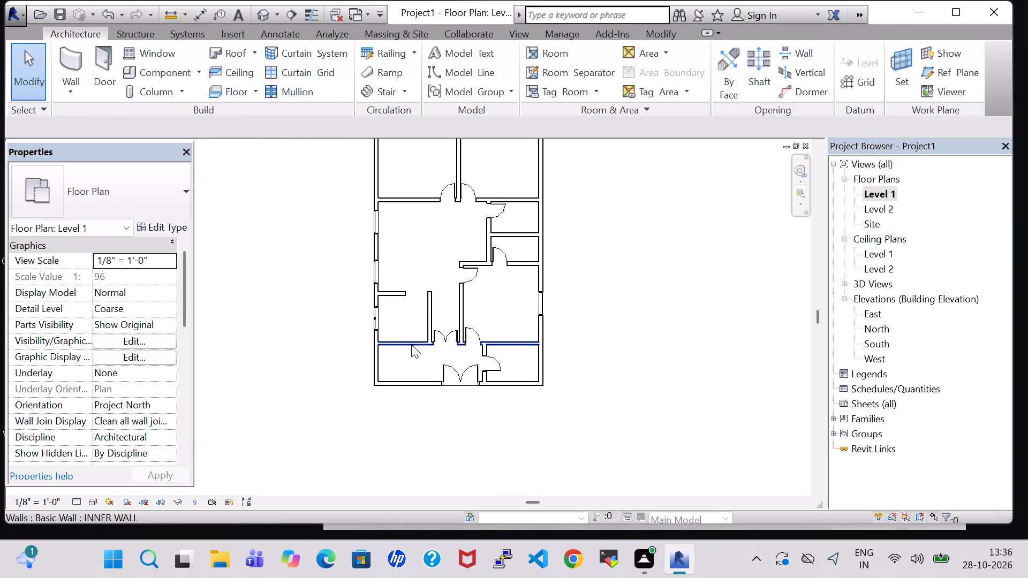
Review the layer structure of the INNER WALL type assigned to the interior wall north of the entrance hall.
{"action": "left_click", "coordinate": [411, 344]}
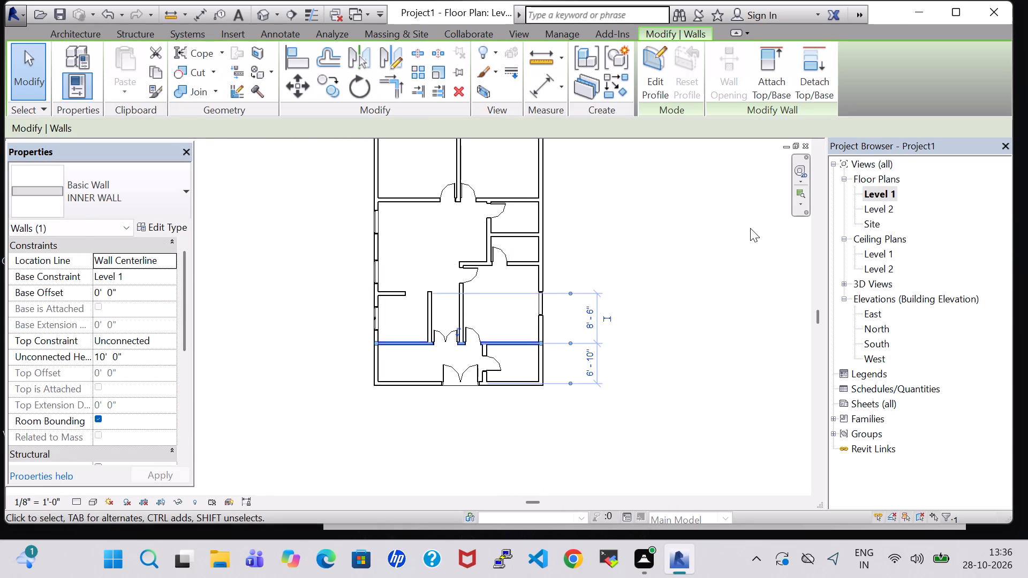
{"action": "left_click", "coordinate": [164, 231]}
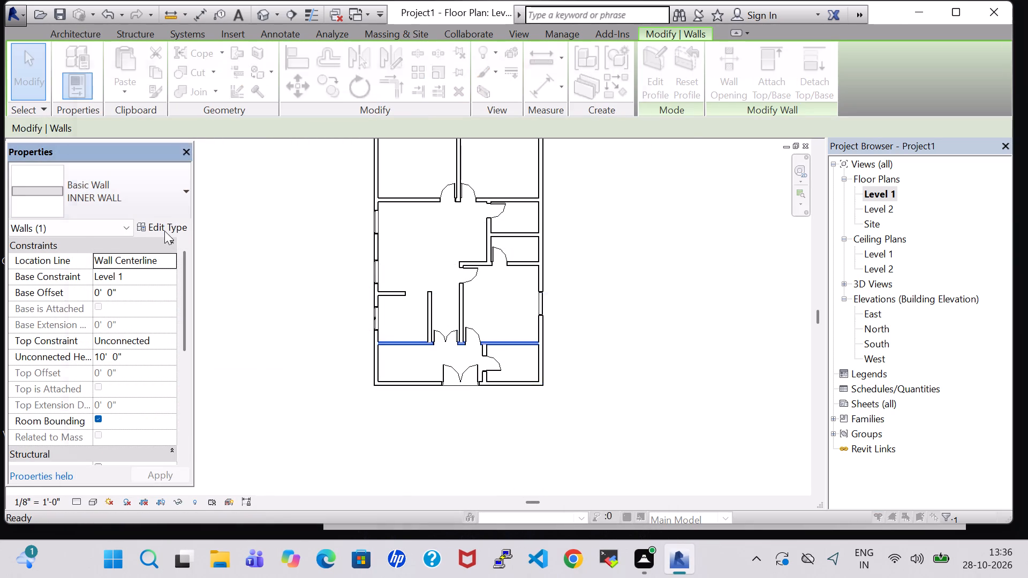
{"action": "left_click", "coordinate": [460, 224]}
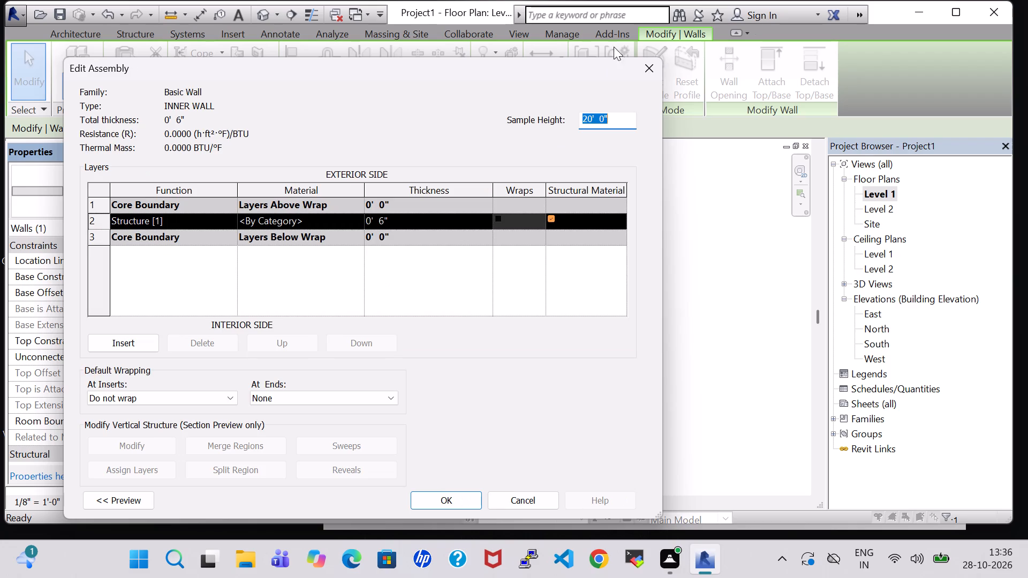
{"action": "left_click", "coordinate": [656, 65]}
{"action": "left_click", "coordinate": [647, 69]}
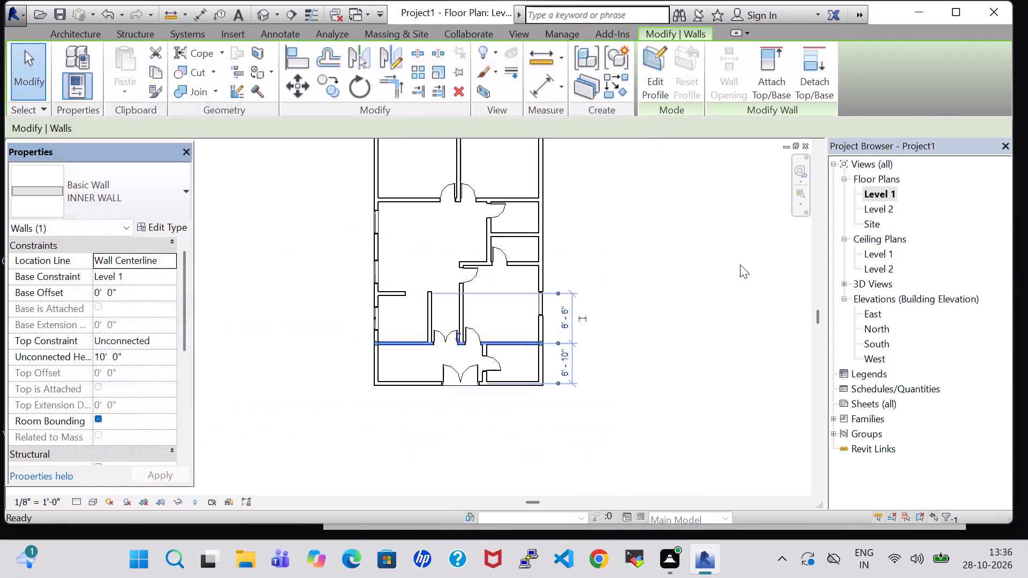
{"action": "left_click", "coordinate": [740, 265]}
Change the small west room's short north wall and its east partition wall to the INNER WALL type.
{"action": "left_click", "coordinate": [388, 296]}
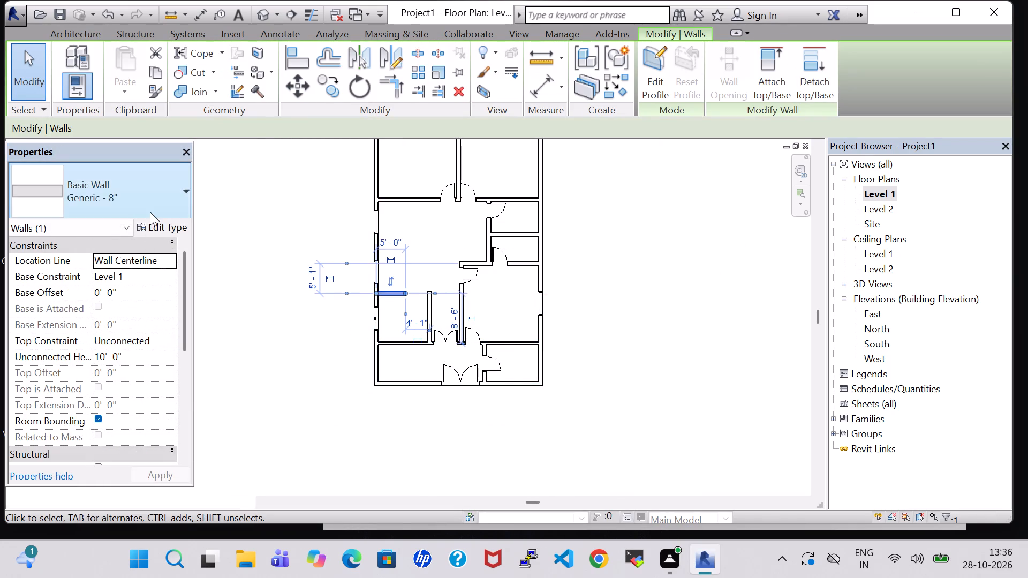
{"action": "left_click", "coordinate": [150, 212]}
{"action": "left_click", "coordinate": [80, 443]}
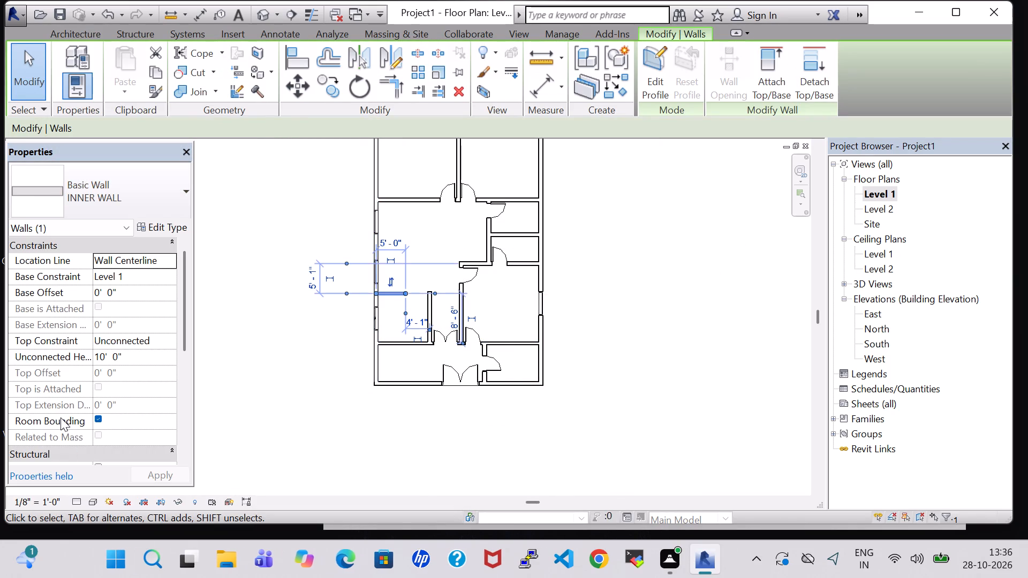
{"action": "left_click", "coordinate": [712, 368]}
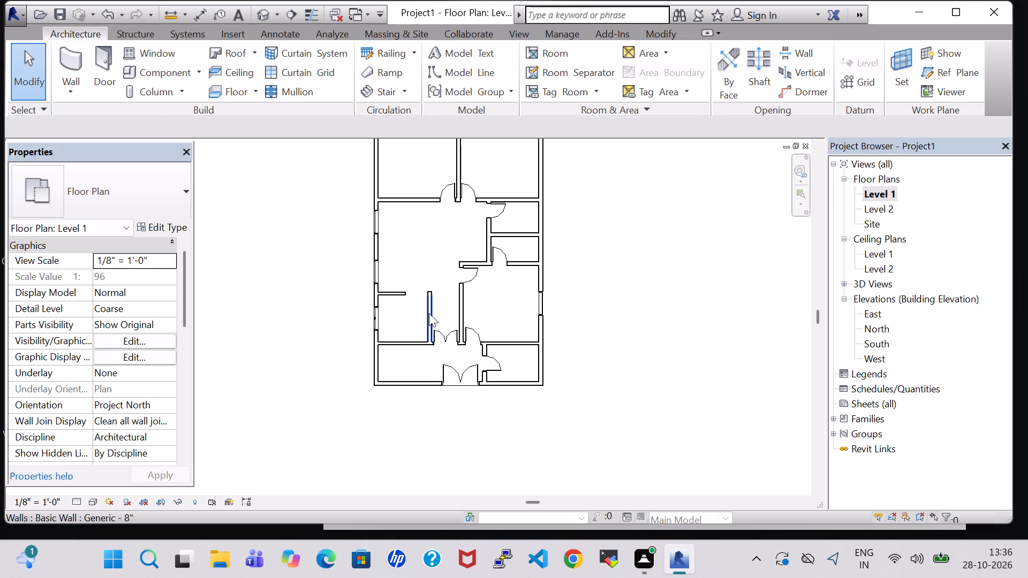
{"action": "left_click", "coordinate": [429, 313]}
{"action": "left_click", "coordinate": [87, 194]}
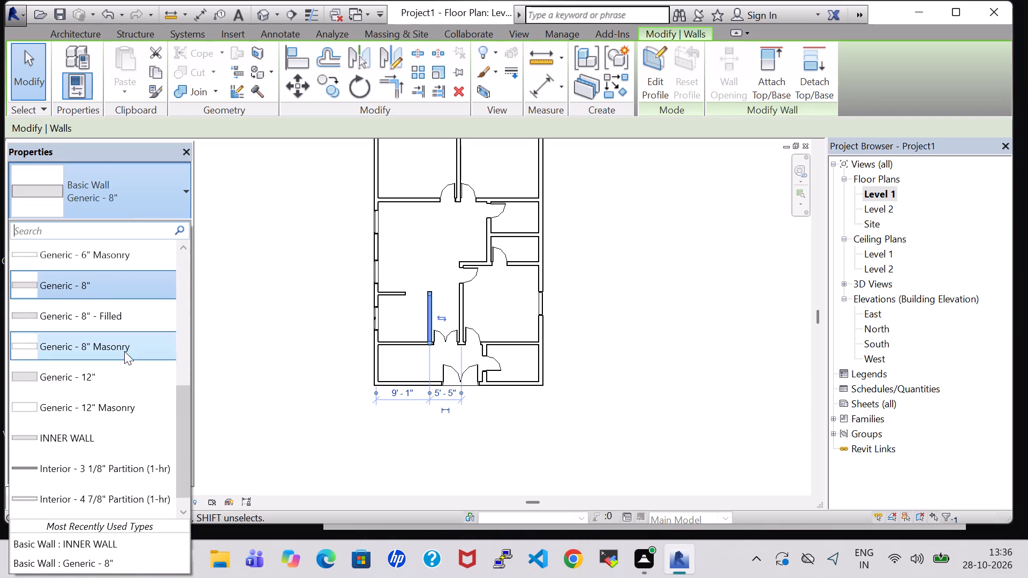
{"action": "left_click", "coordinate": [96, 438]}
Change the large east room's west wall and the wall between the entrance hall and southeast corner room to INNER WALL.
{"action": "left_click", "coordinate": [462, 303]}
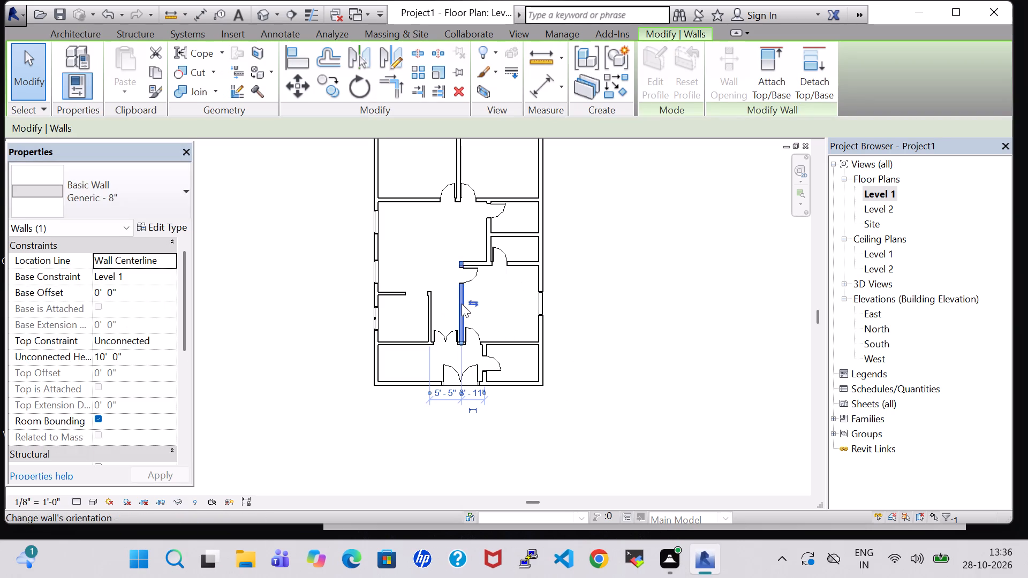
{"action": "left_click", "coordinate": [154, 197]}
{"action": "left_click", "coordinate": [114, 435]}
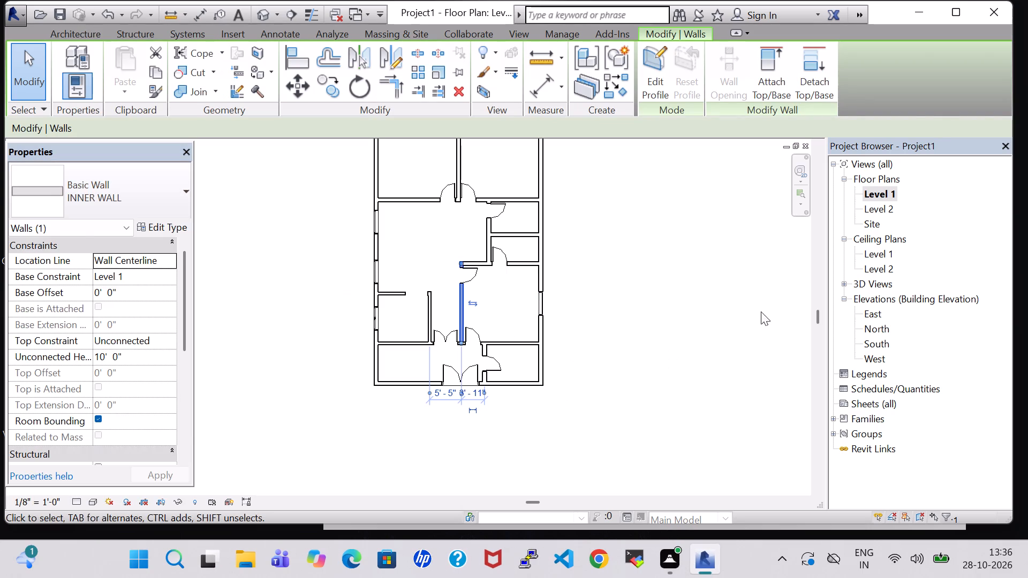
{"action": "left_click", "coordinate": [692, 293]}
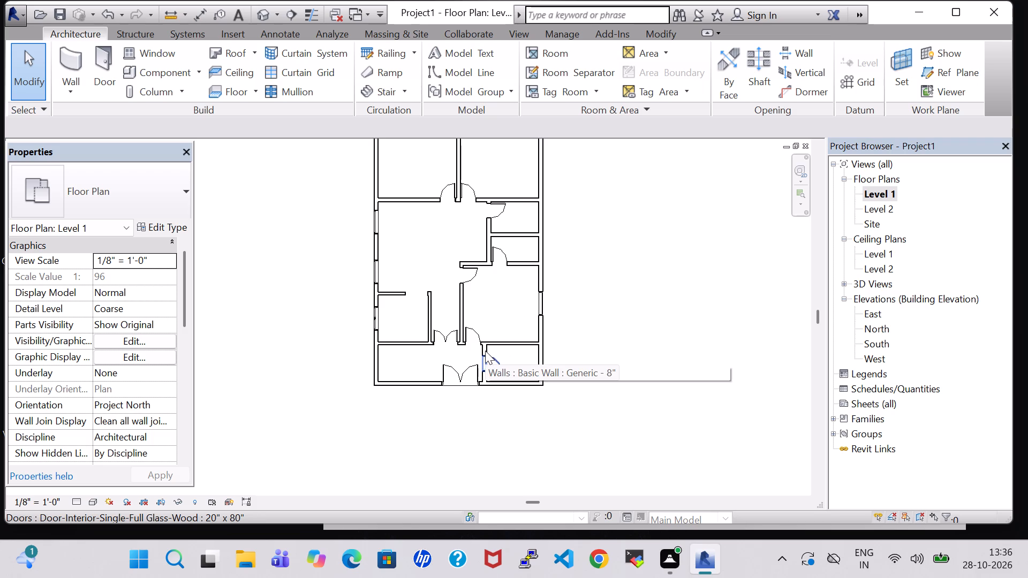
{"action": "scroll", "coordinate": [485, 351], "scroll_direction": "up", "scroll_amount": 5}
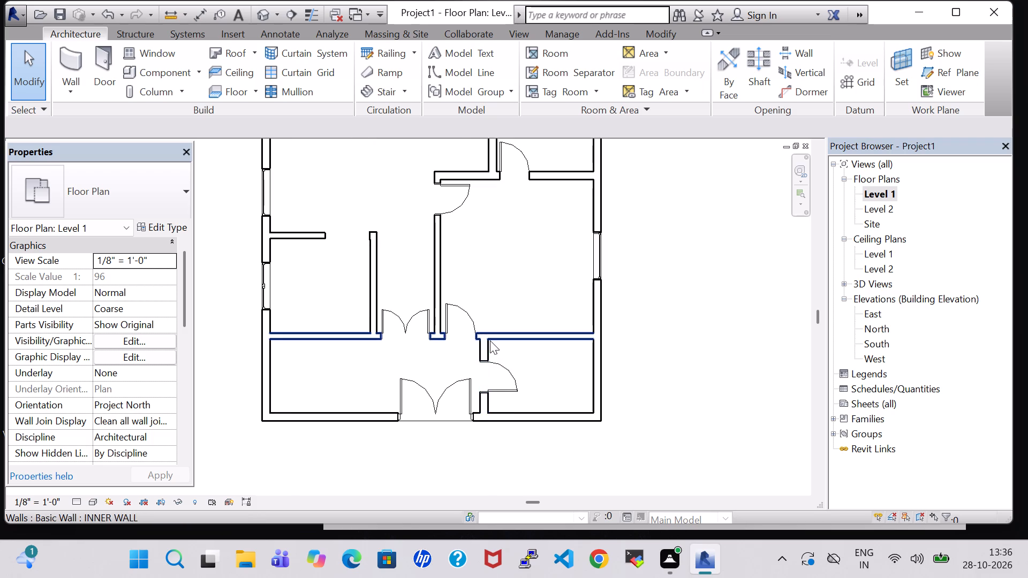
{"action": "left_click", "coordinate": [485, 348]}
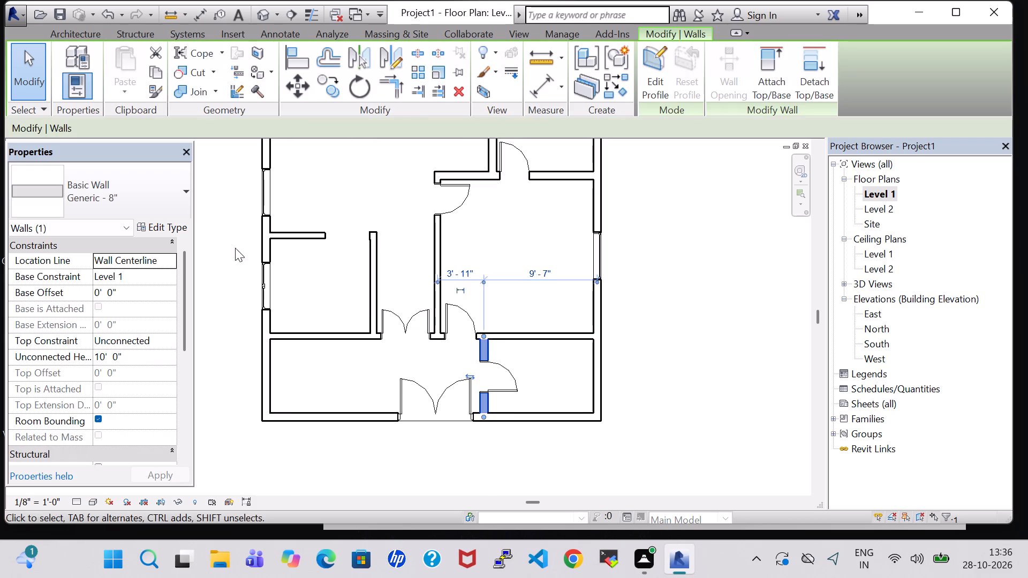
{"action": "left_click", "coordinate": [145, 181]}
{"action": "left_click", "coordinate": [87, 434]}
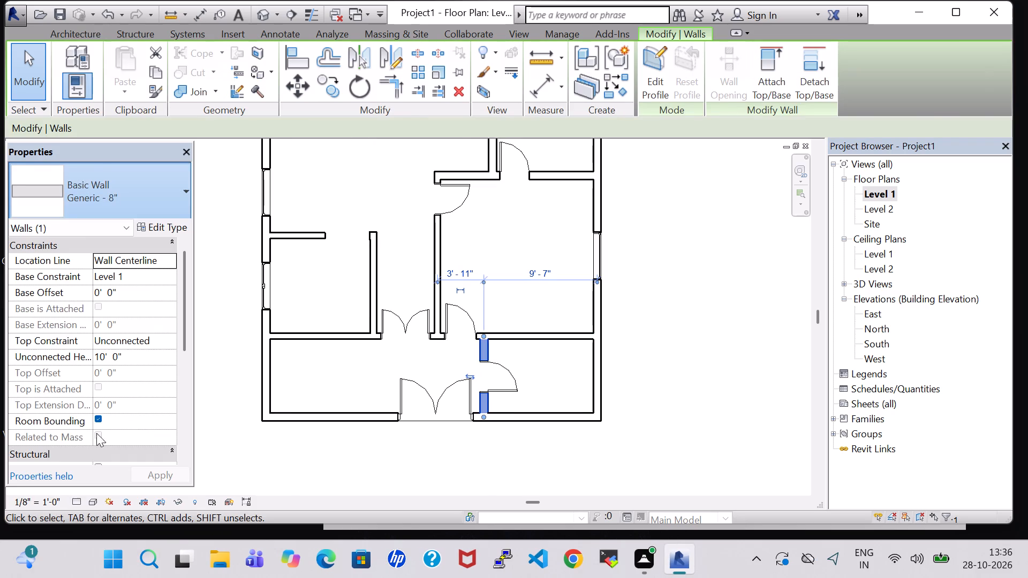
{"action": "left_click", "coordinate": [755, 309]}
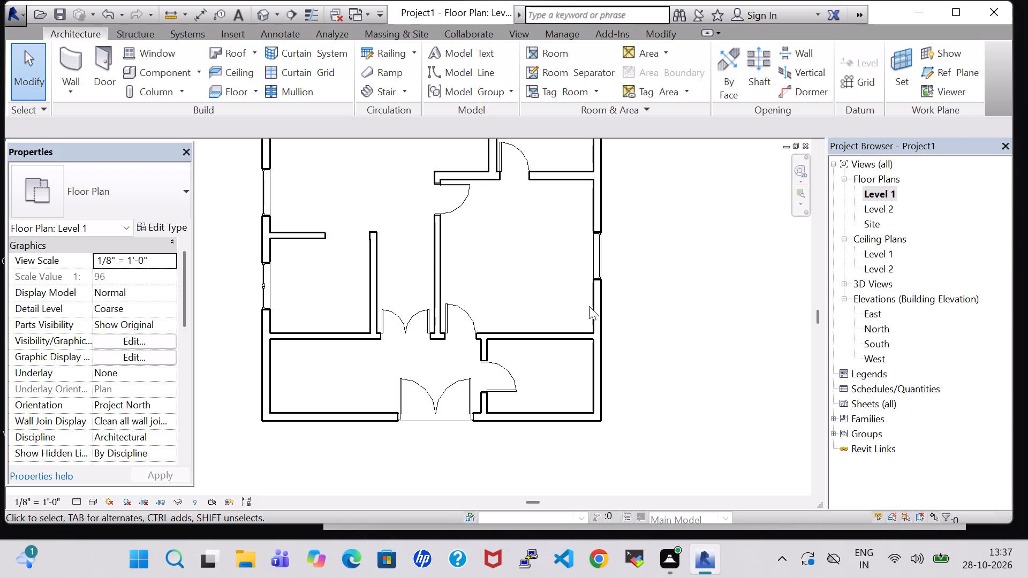
{"action": "left_click", "coordinate": [478, 348]}
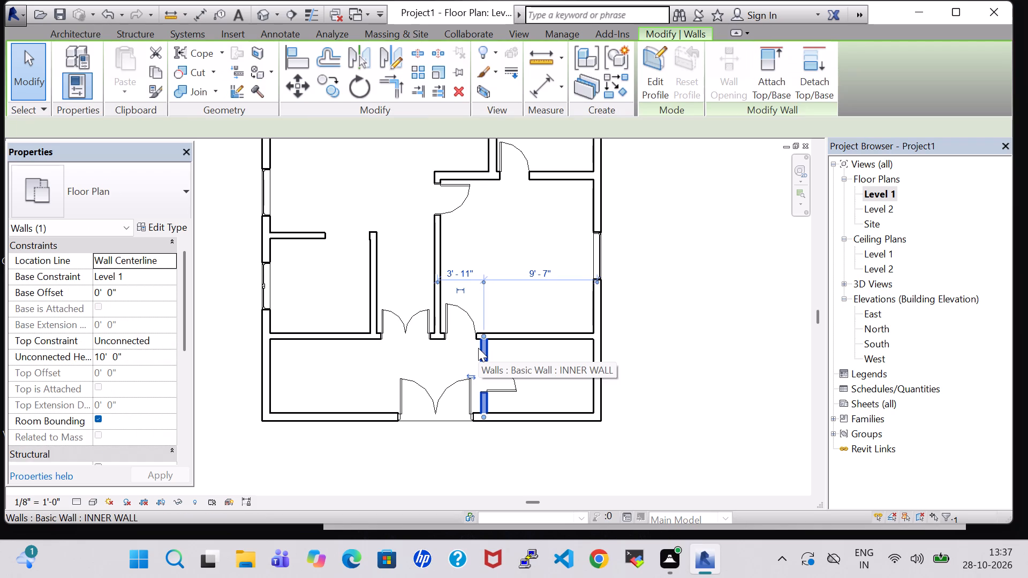
Nudge the wall between the entrance hall and southeast corner room east, to 4'-11" from the large east room's west wall.
{"action": "key", "text": "Right"}
{"action": "key", "text": "Right"}
{"action": "key", "text": "Right"}
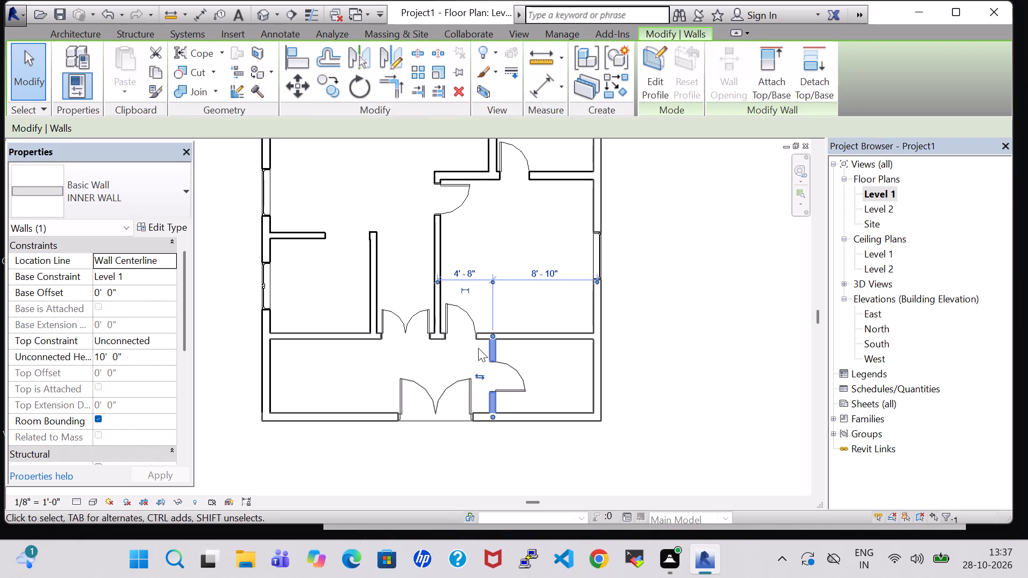
{"action": "key", "text": "Right"}
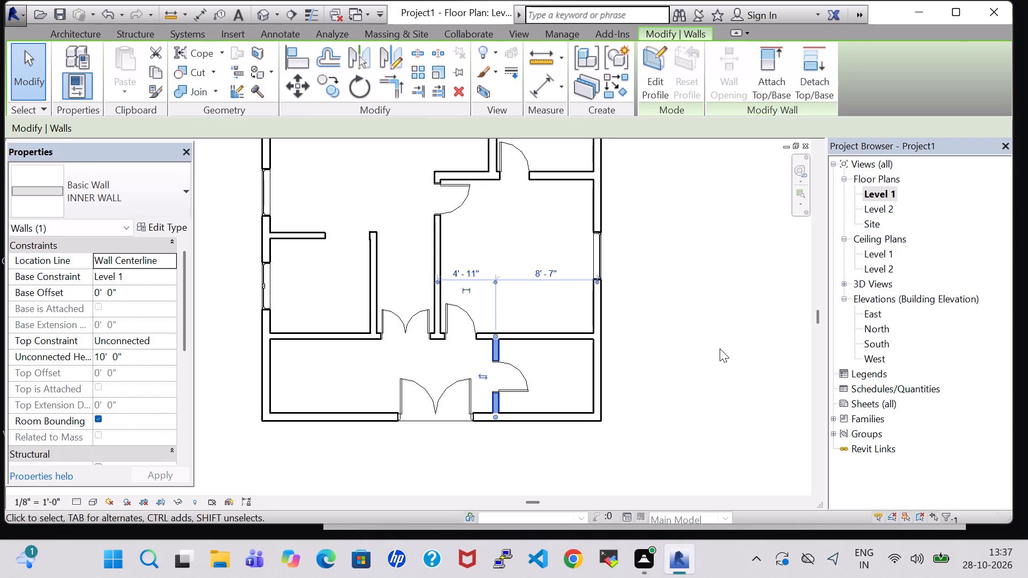
{"action": "left_click", "coordinate": [720, 348]}
Change the large east room's north wall to the INNER WALL type.
{"action": "scroll", "coordinate": [720, 348], "scroll_direction": "down", "scroll_amount": 1}
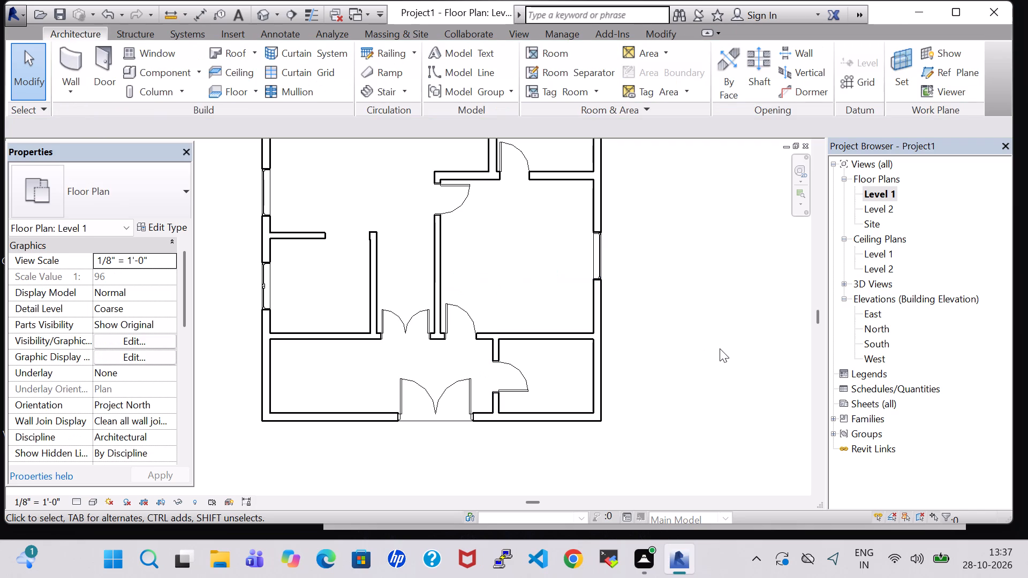
{"action": "middle_click_drag", "start_coordinate": [720, 348], "coordinate": [598, 369]}
{"action": "left_click", "coordinate": [372, 347]}
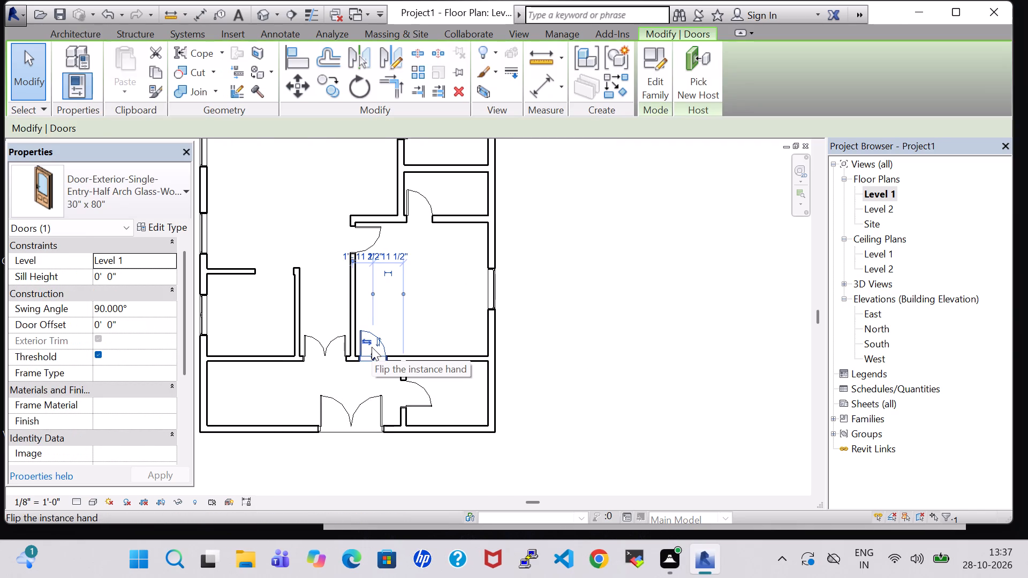
{"action": "left_click", "coordinate": [565, 310]}
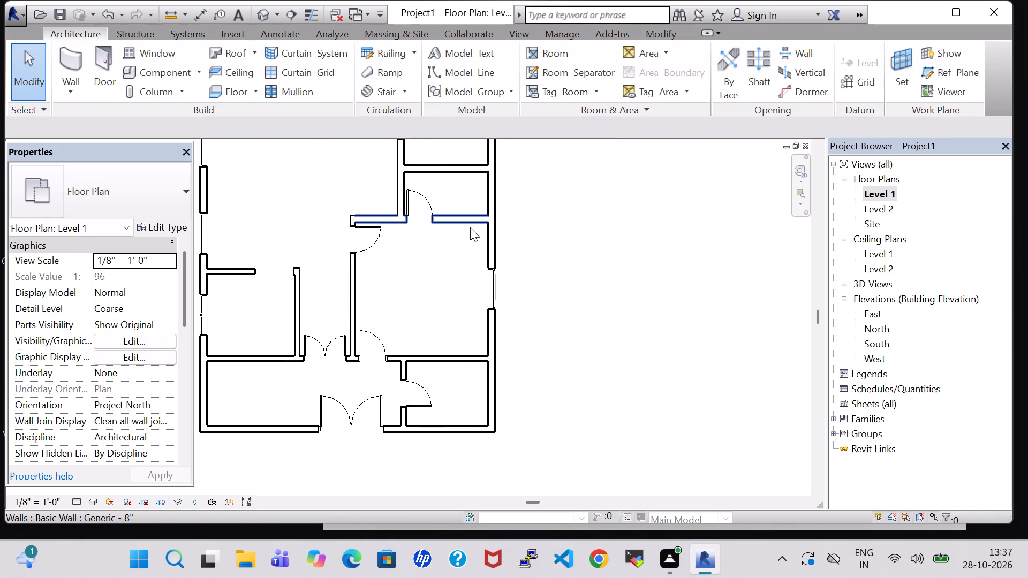
{"action": "left_click", "coordinate": [470, 227]}
{"action": "left_click", "coordinate": [150, 179]}
{"action": "left_click", "coordinate": [74, 447]}
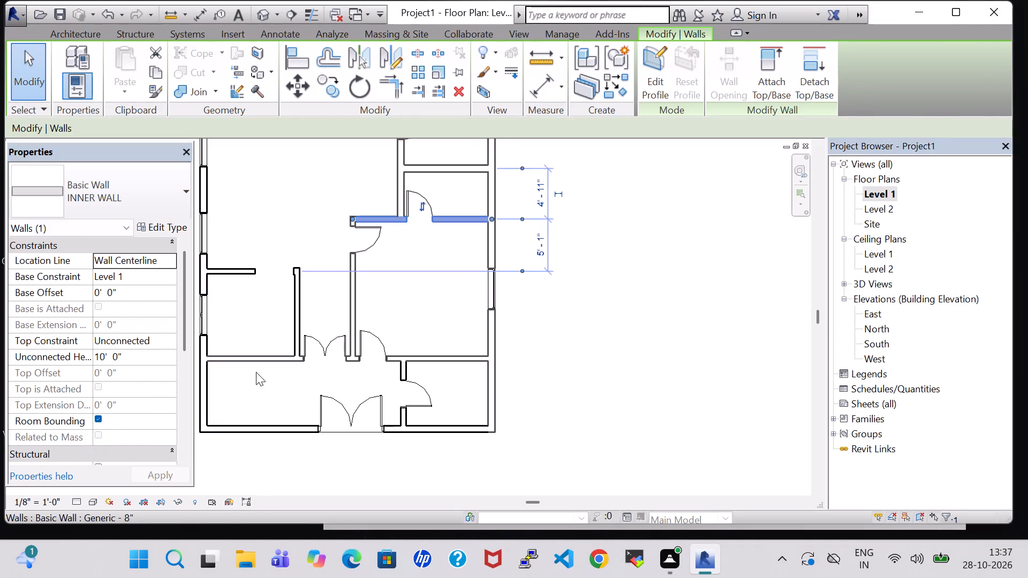
{"action": "left_click", "coordinate": [615, 267]}
Change the west wall of the two small east rooms and the wall dividing them to the INNER WALL type.
{"action": "middle_click_drag", "start_coordinate": [744, 233], "coordinate": [747, 326]}
{"action": "left_click", "coordinate": [405, 269]}
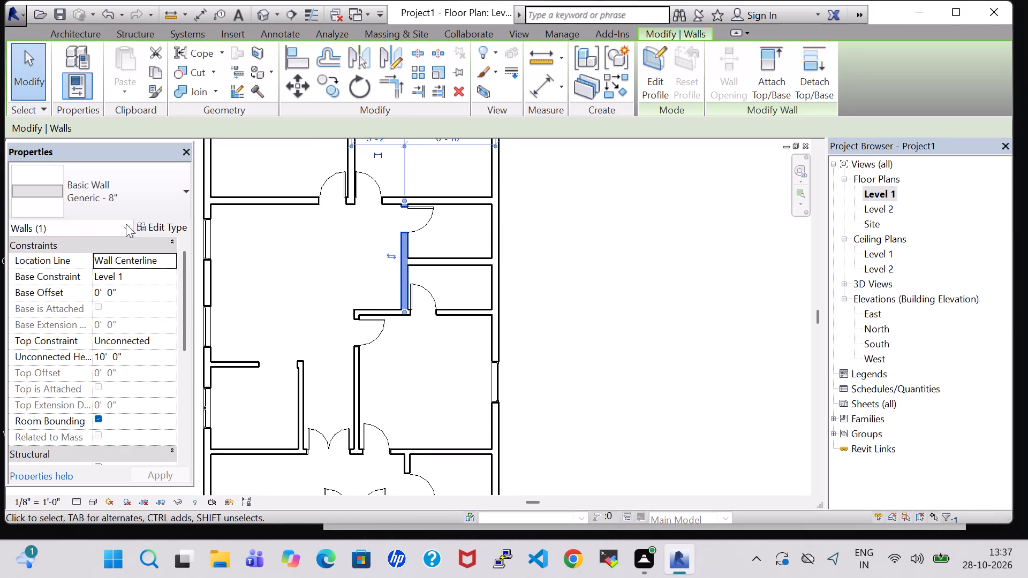
{"action": "left_click", "coordinate": [132, 194]}
{"action": "left_click", "coordinate": [78, 440]}
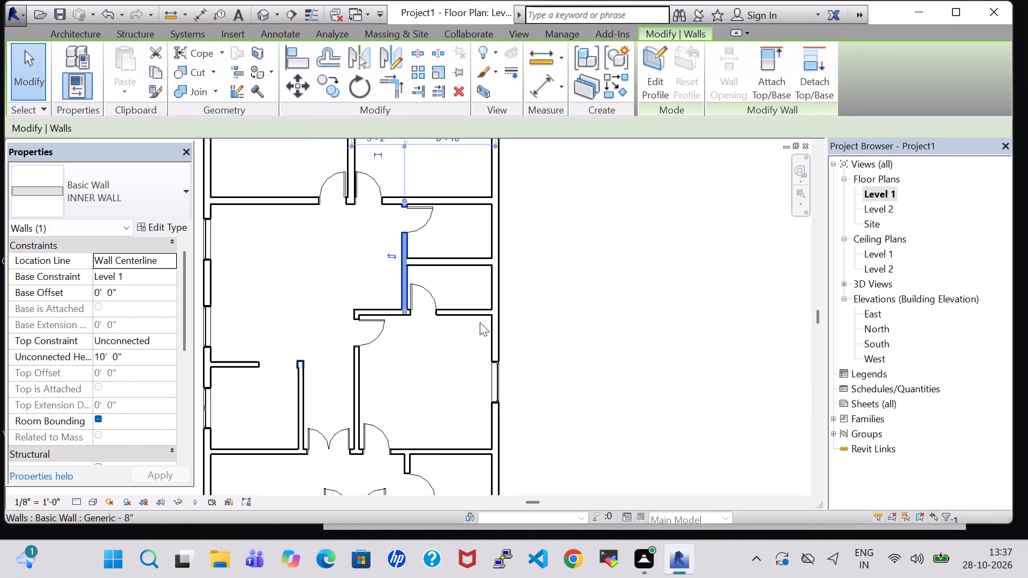
{"action": "left_click", "coordinate": [447, 255]}
{"action": "left_click", "coordinate": [85, 178]}
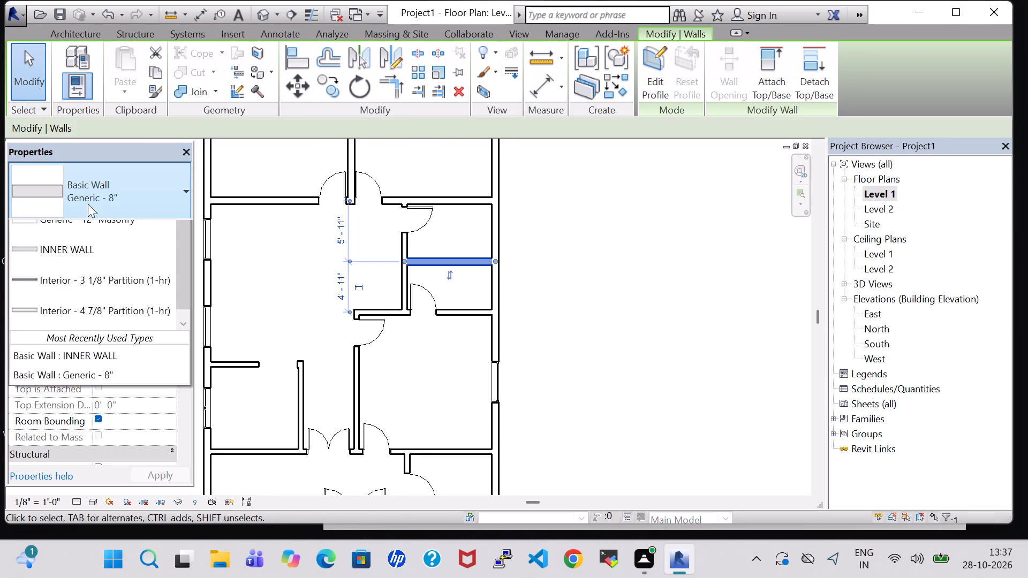
{"action": "left_click", "coordinate": [91, 438]}
{"action": "left_click", "coordinate": [675, 308]}
Change the long wall south of the two northern rooms and the partition between those rooms to INNER WALL.
{"action": "scroll", "coordinate": [673, 305], "scroll_direction": "down", "scroll_amount": 2}
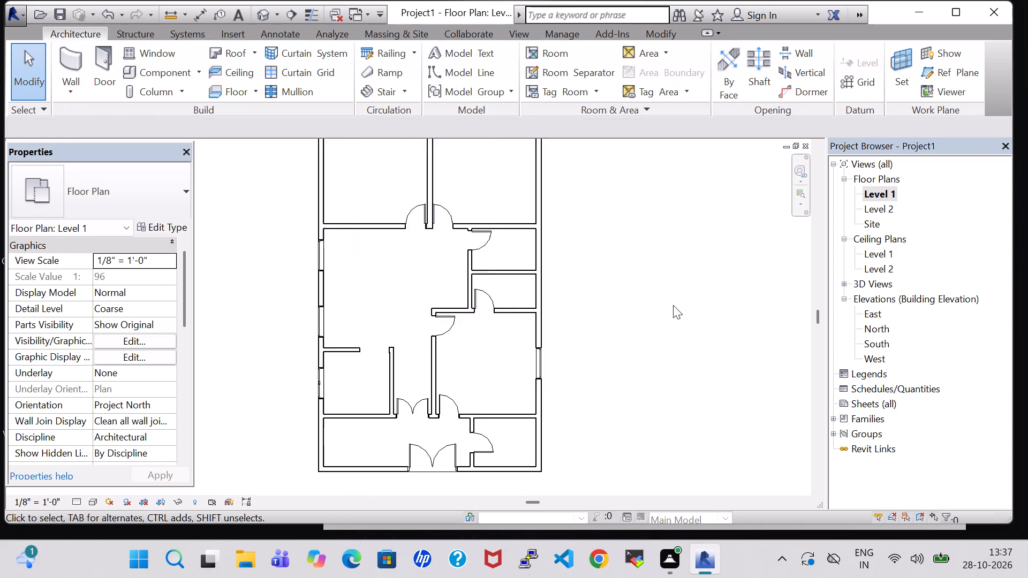
{"action": "scroll", "coordinate": [673, 305], "scroll_direction": "down", "scroll_amount": 1}
{"action": "left_click", "coordinate": [422, 232]}
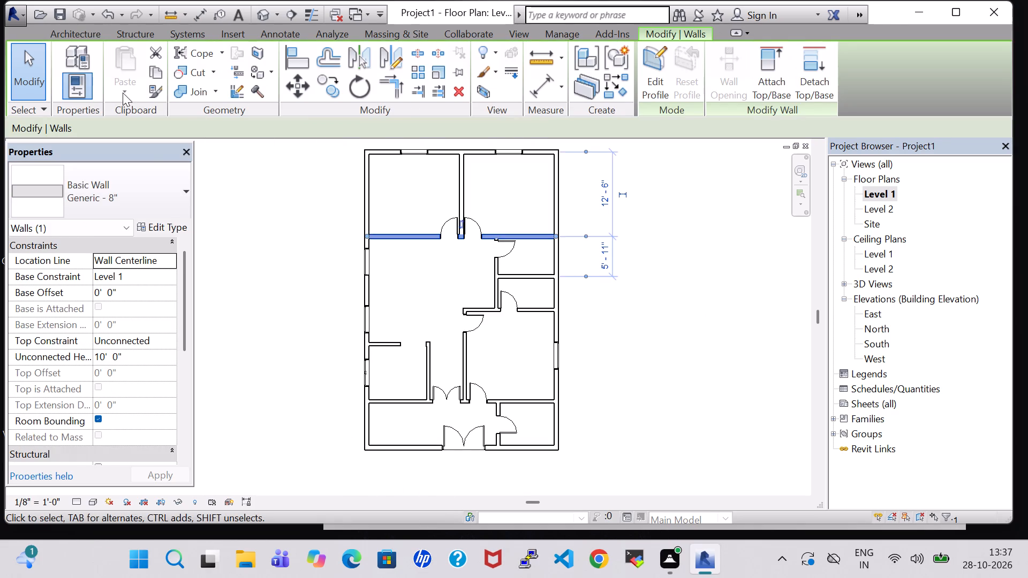
{"action": "left_click", "coordinate": [140, 188]}
{"action": "left_click", "coordinate": [86, 435]}
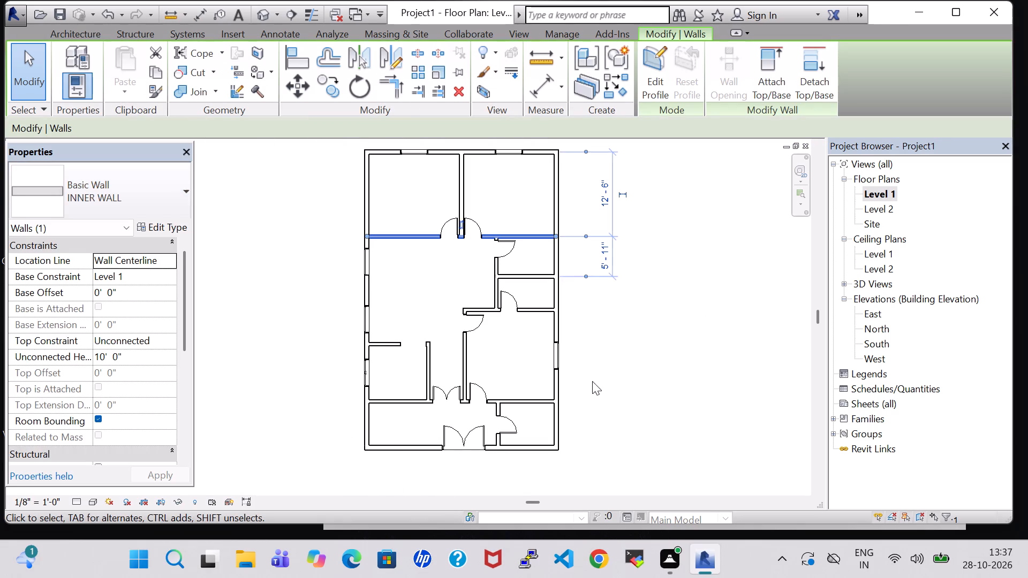
{"action": "left_click", "coordinate": [769, 273]}
{"action": "left_click", "coordinate": [465, 176]}
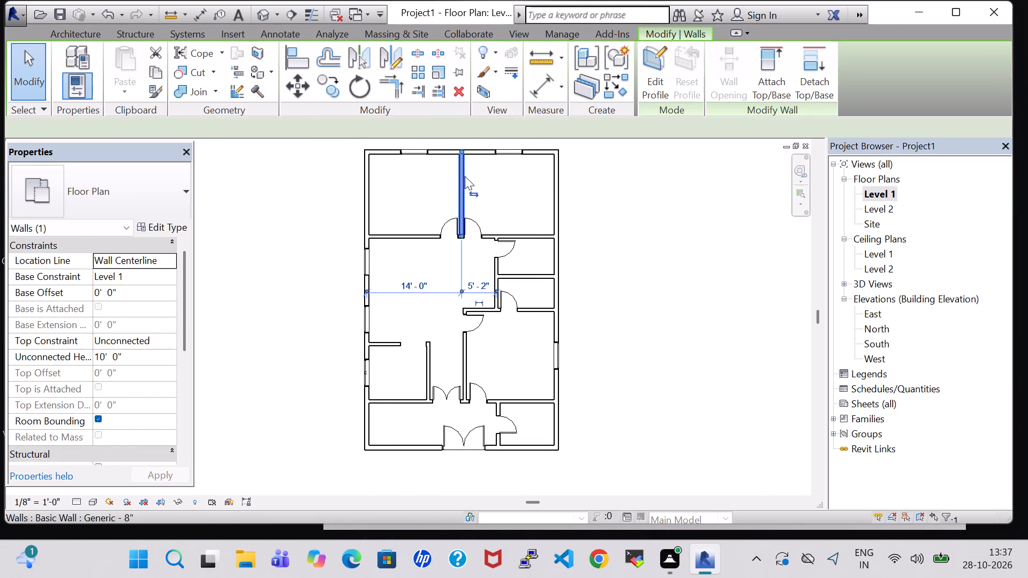
{"action": "left_click", "coordinate": [92, 193]}
{"action": "left_click", "coordinate": [85, 444]}
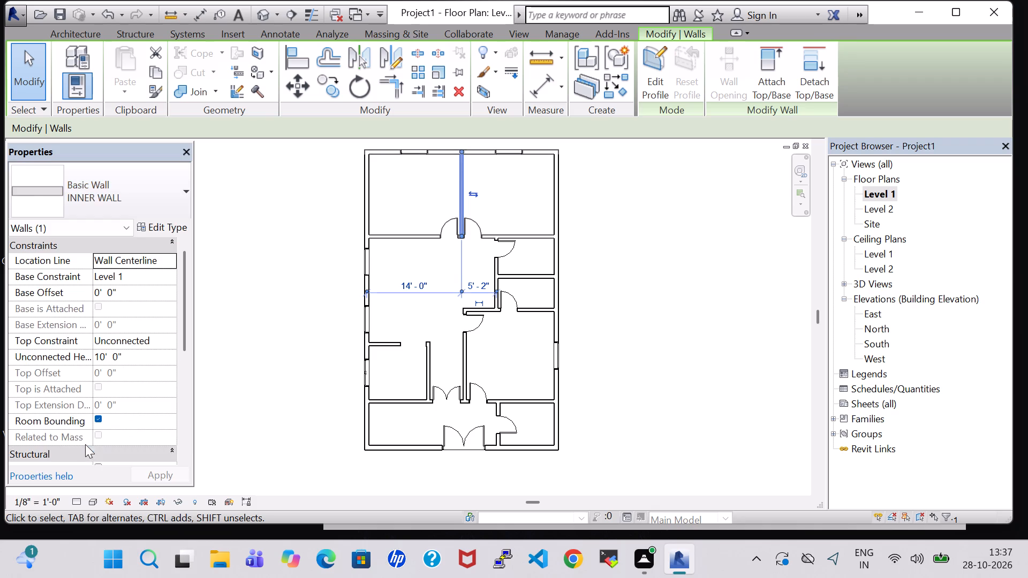
{"action": "left_click", "coordinate": [648, 377]}
{"action": "left_click", "coordinate": [467, 368]}
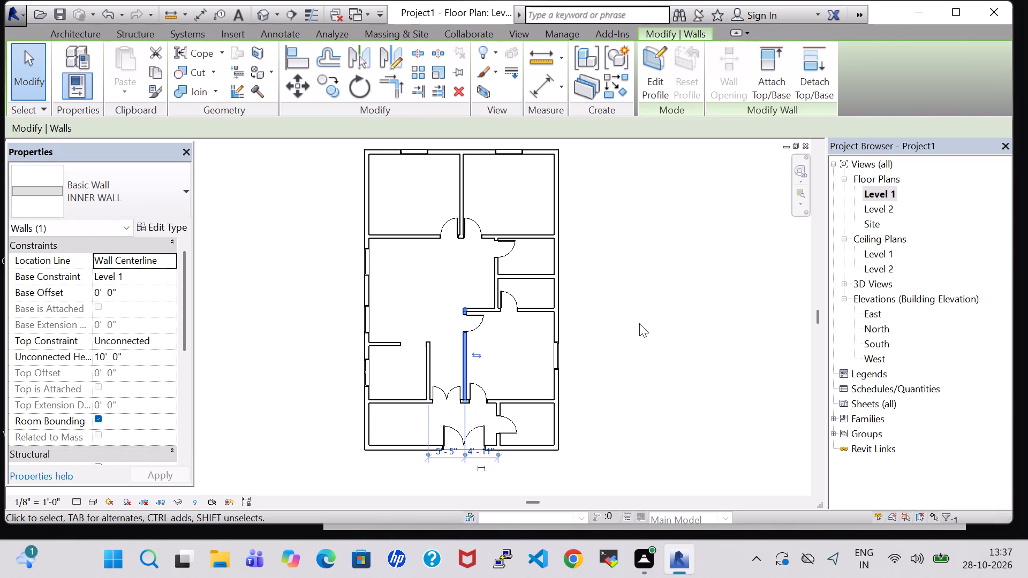
{"action": "left_click", "coordinate": [651, 260]}
Assign the Brick, Common material to the structure layer of the INNER WALL type.
{"action": "left_click", "coordinate": [398, 243]}
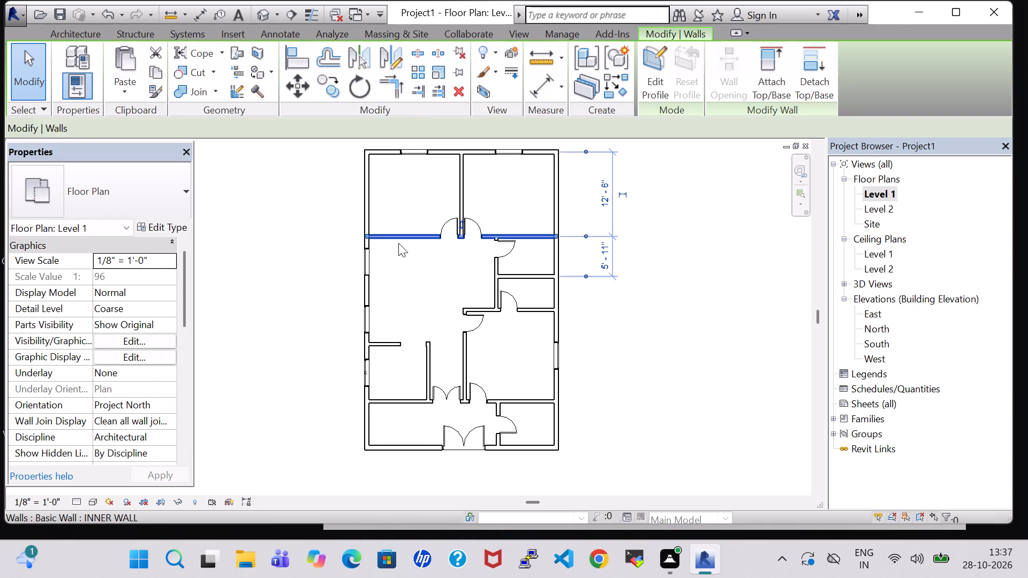
{"action": "left_click", "coordinate": [138, 228]}
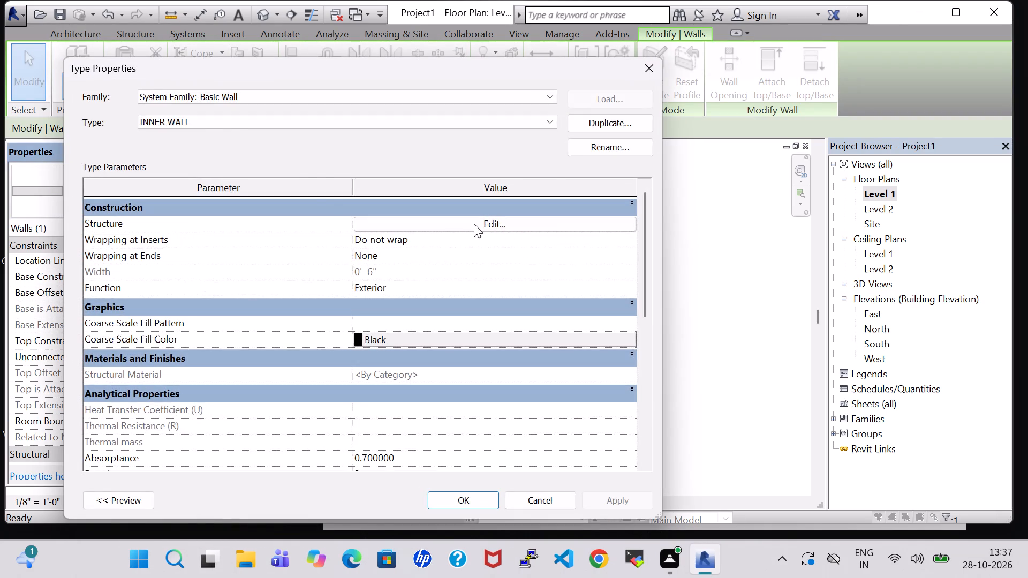
{"action": "left_click", "coordinate": [474, 224]}
{"action": "left_click", "coordinate": [341, 224]}
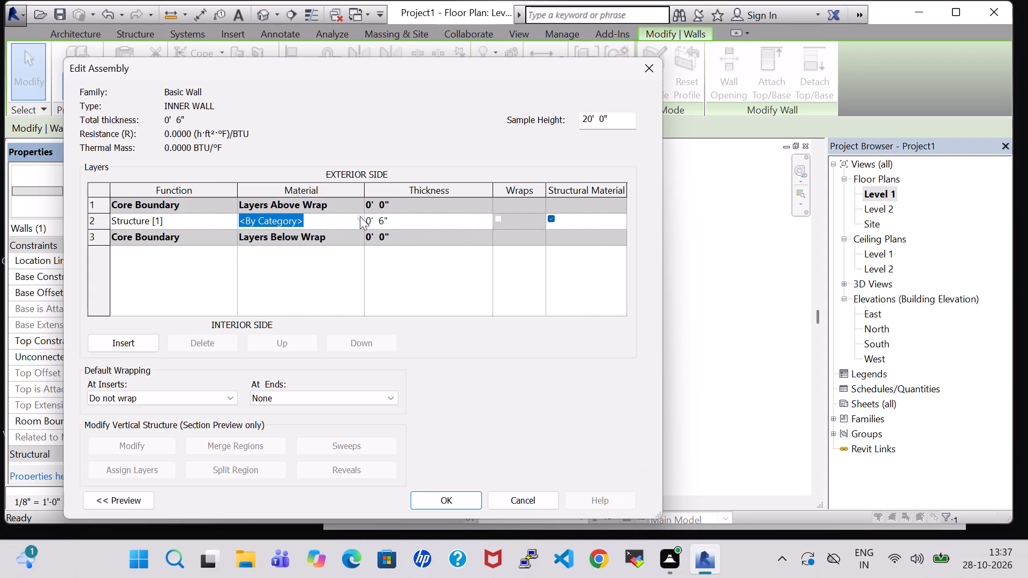
{"action": "left_click", "coordinate": [360, 216]}
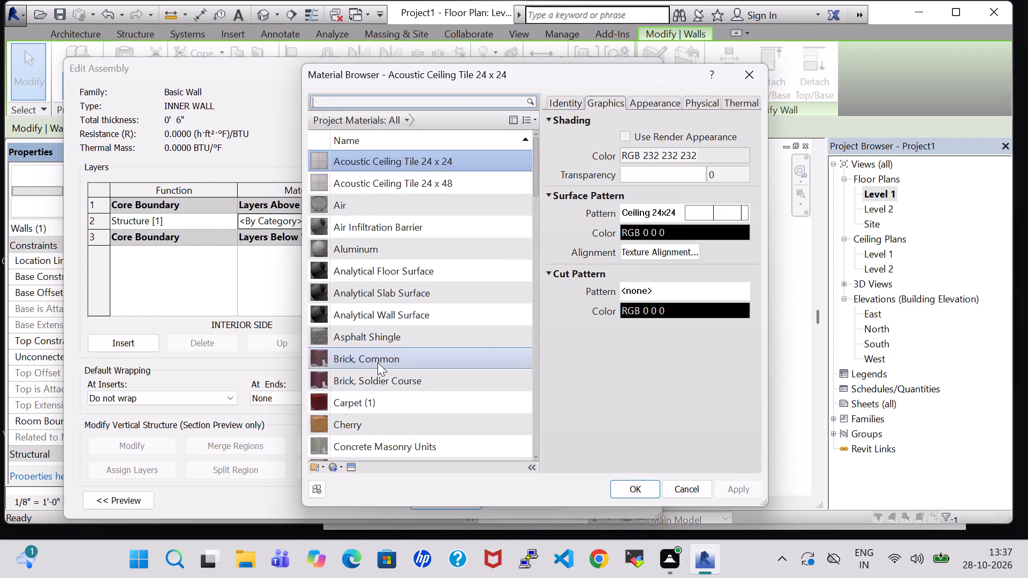
{"action": "left_click", "coordinate": [377, 362]}
{"action": "left_click", "coordinate": [638, 485]}
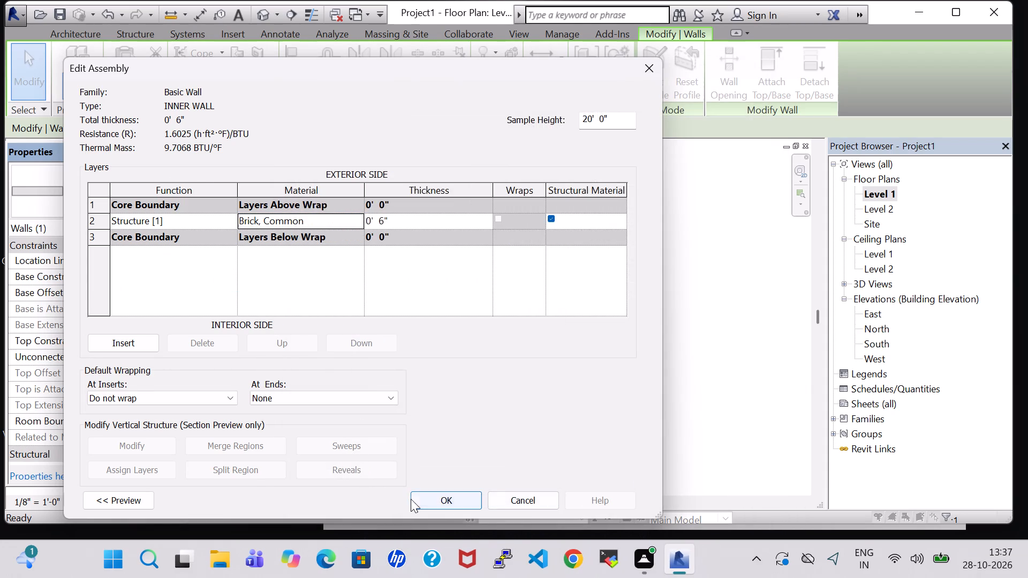
{"action": "left_click", "coordinate": [411, 499]}
{"action": "left_click", "coordinate": [629, 507]}
{"action": "left_click", "coordinate": [485, 495]}
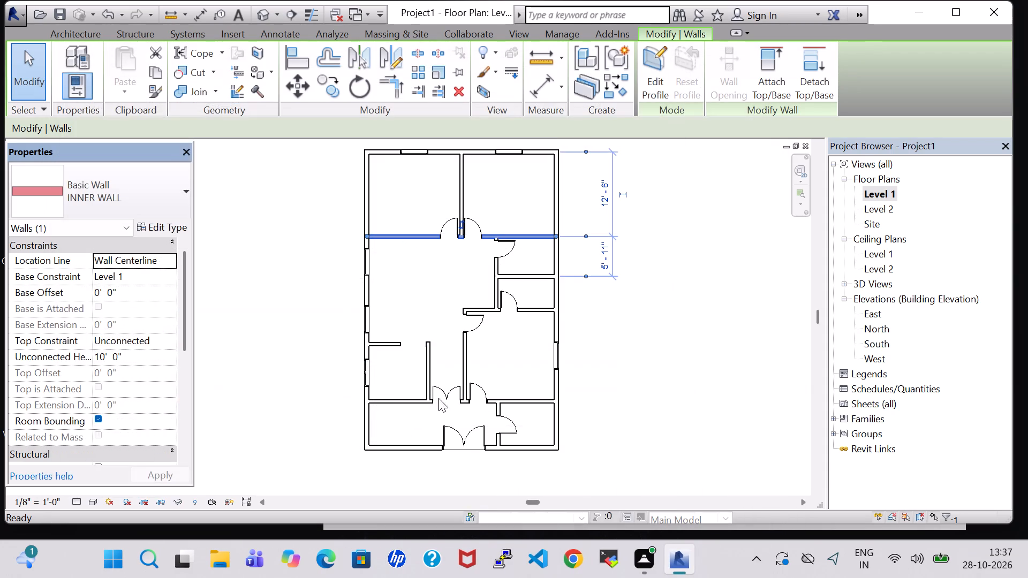
{"action": "left_click", "coordinate": [666, 391]}
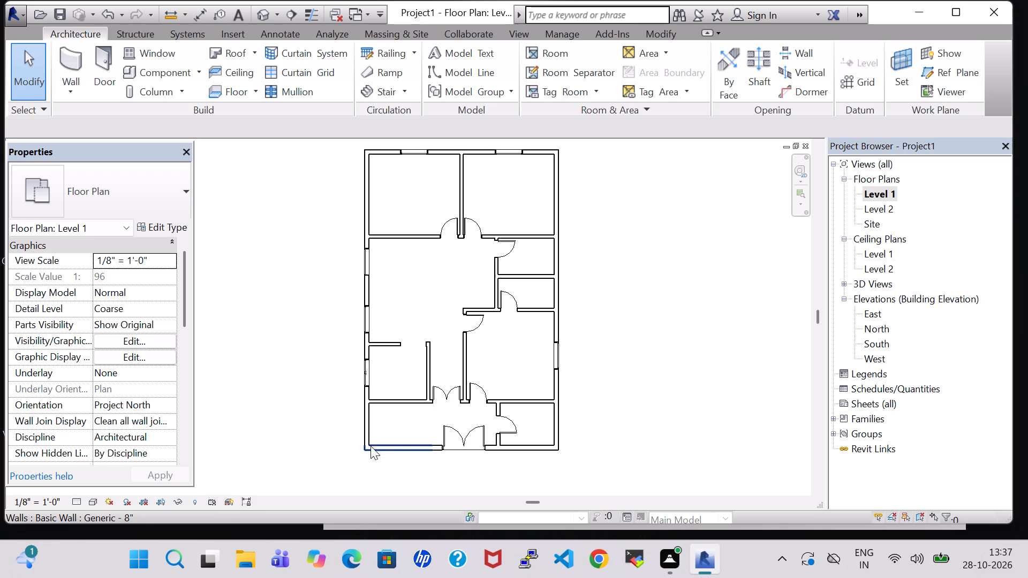
Assign the Brick, Common material to the structure layer of the exterior walls' Generic - 8" type.
{"action": "left_click", "coordinate": [380, 446]}
{"action": "left_click", "coordinate": [165, 226]}
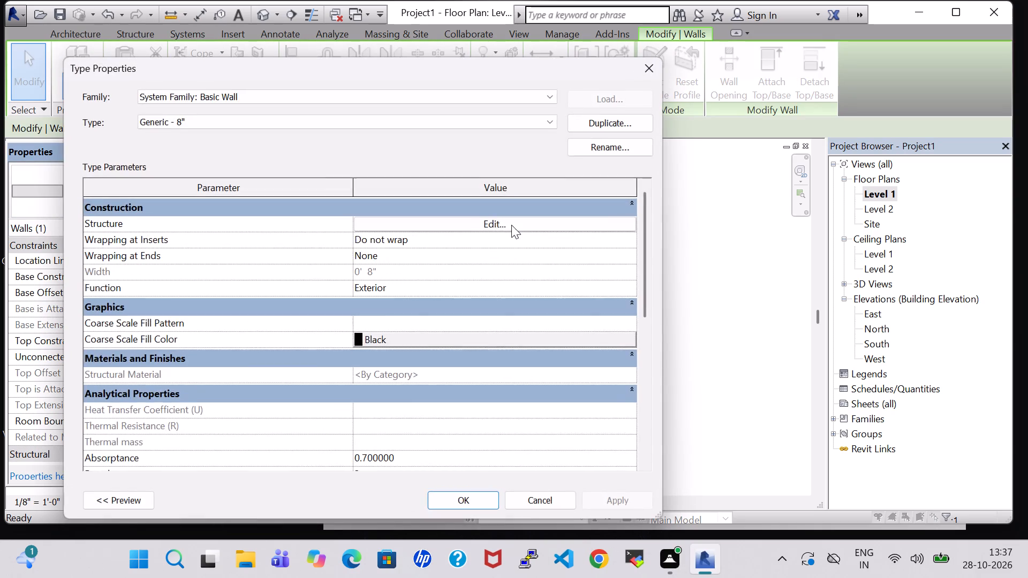
{"action": "left_click", "coordinate": [509, 225]}
{"action": "left_click", "coordinate": [335, 224]}
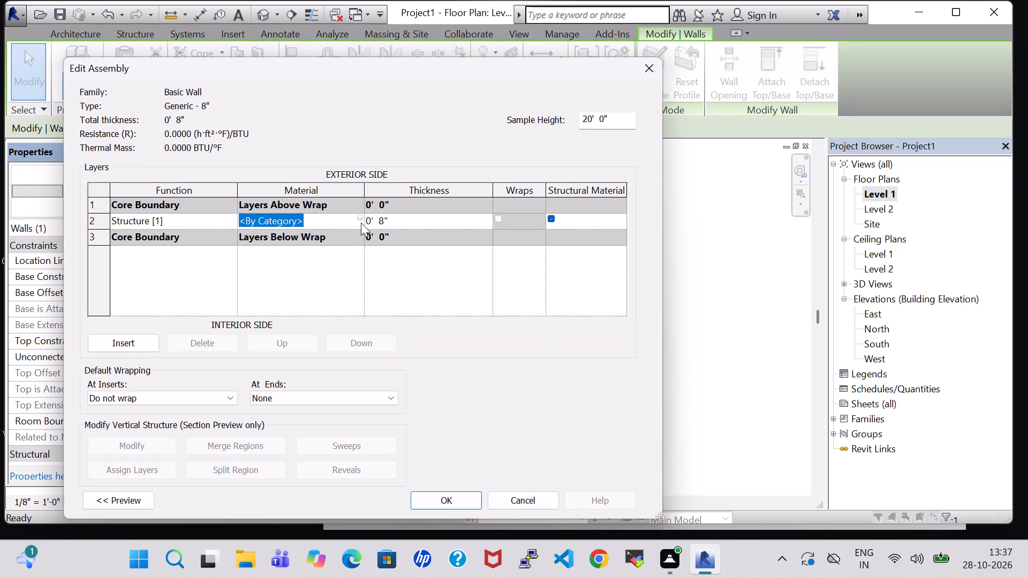
{"action": "left_click", "coordinate": [361, 218]}
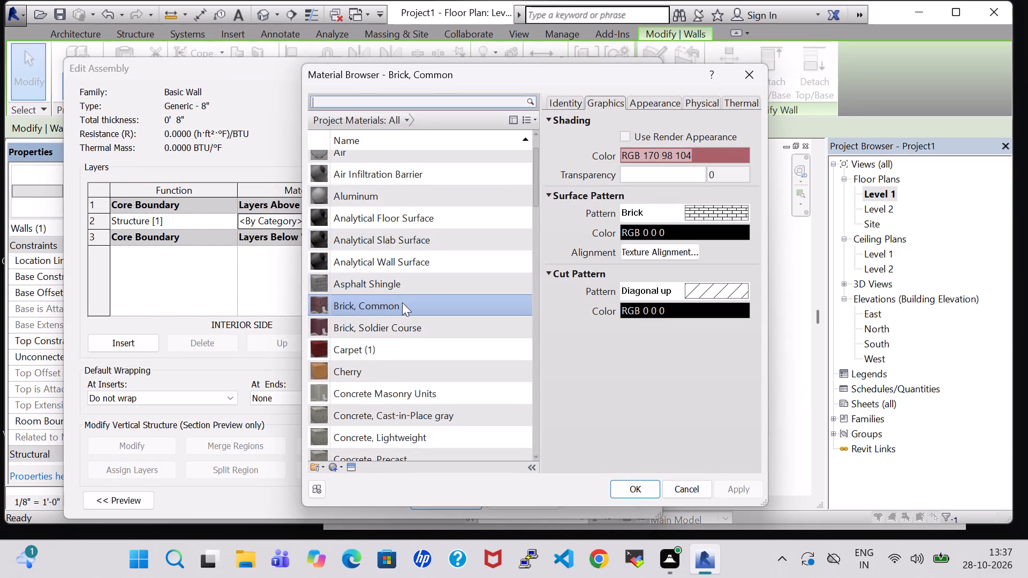
{"action": "left_click", "coordinate": [405, 305]}
{"action": "left_click", "coordinate": [653, 481]}
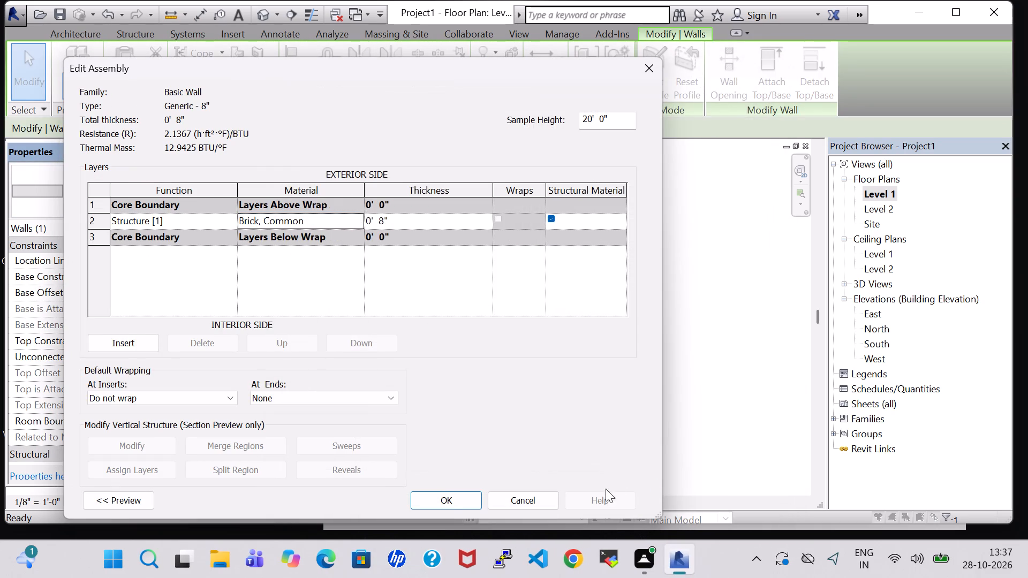
{"action": "left_click", "coordinate": [449, 504]}
{"action": "left_click", "coordinate": [591, 505]}
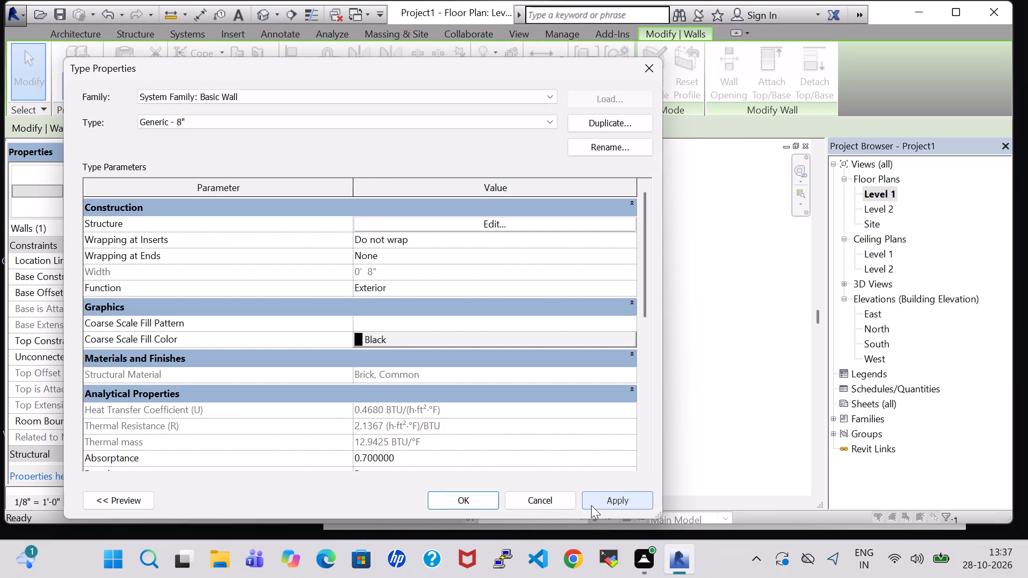
{"action": "left_click", "coordinate": [490, 498]}
{"action": "left_click", "coordinate": [668, 359]}
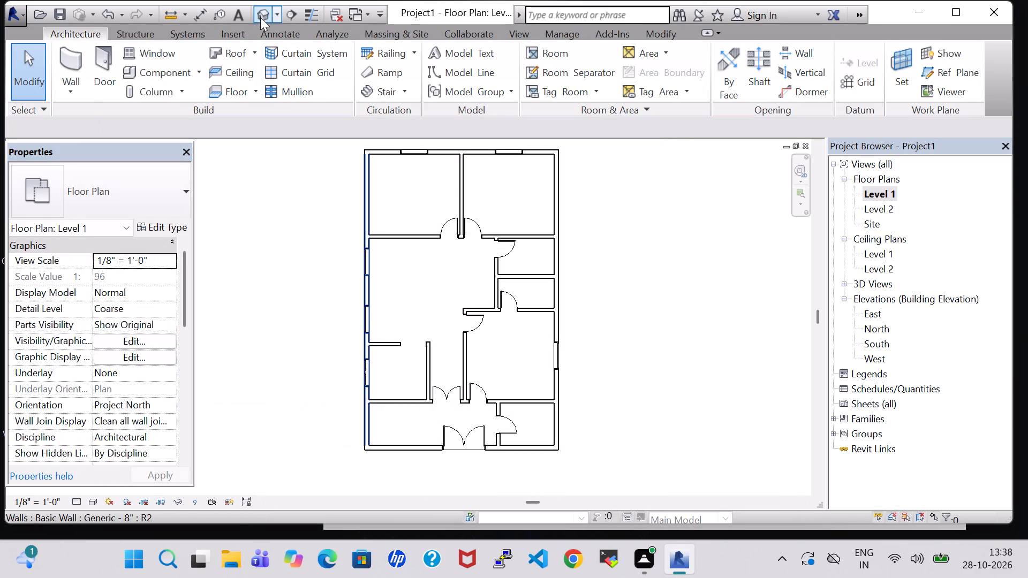
Examine the brick walls, doors and windows of the whole building in the 3D view.
{"action": "left_click", "coordinate": [264, 18]}
{"action": "middle_click_drag", "start_coordinate": [612, 354], "coordinate": [623, 313], "text": "shift"}
{"action": "middle_click_drag", "start_coordinate": [604, 312], "coordinate": [599, 317], "text": "shift"}
{"action": "scroll", "coordinate": [588, 336], "scroll_direction": "up", "scroll_amount": 3}
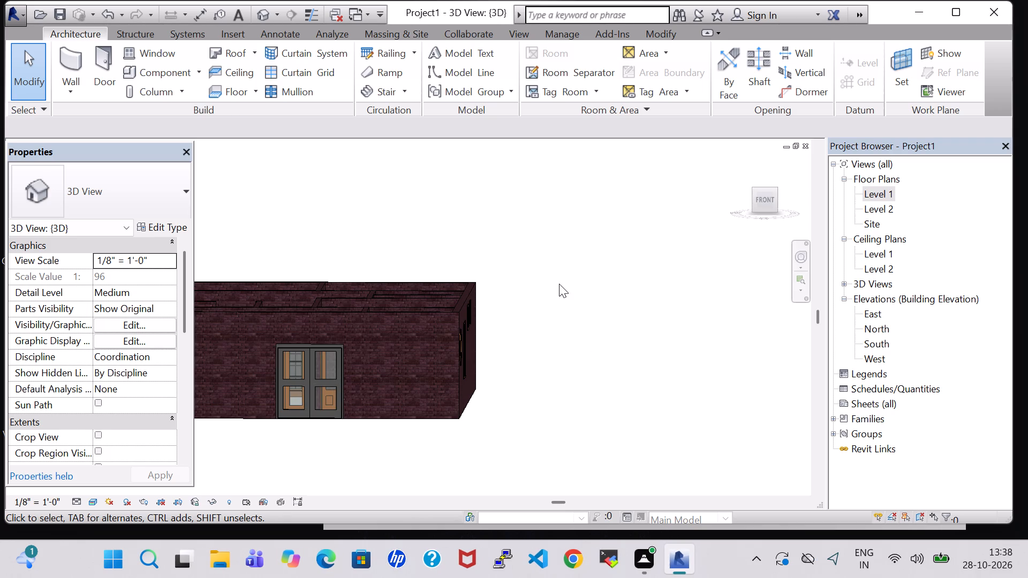
{"action": "middle_click_drag", "start_coordinate": [559, 284], "coordinate": [565, 355], "text": "shift"}
{"action": "middle_click_drag", "start_coordinate": [523, 364], "coordinate": [561, 377]}
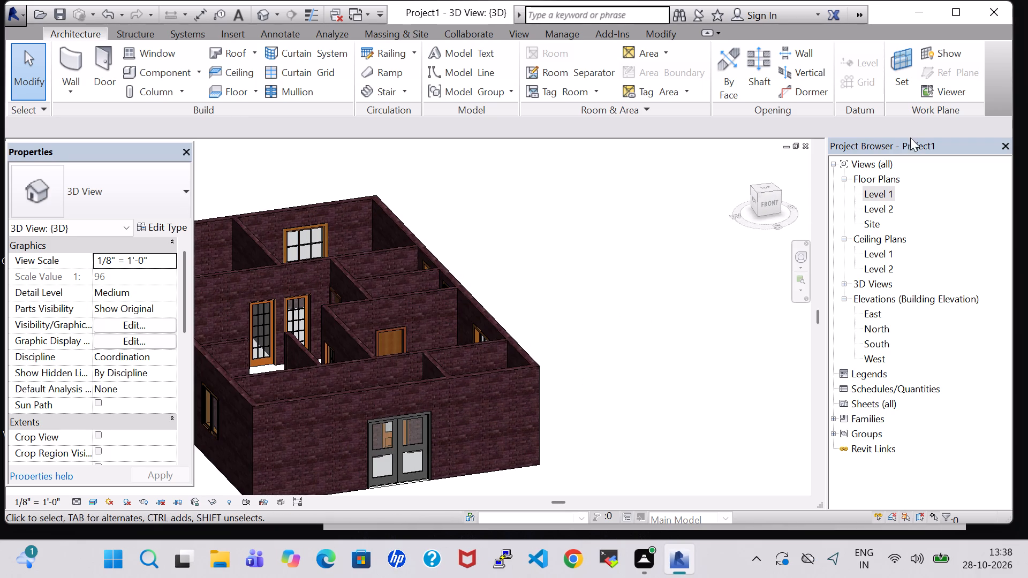
Open the Level 1 floor plan and start a new stair from Level 1 to Level 2.
{"action": "double_click", "coordinate": [893, 188]}
{"action": "scroll", "coordinate": [560, 204], "scroll_direction": "down", "scroll_amount": 3}
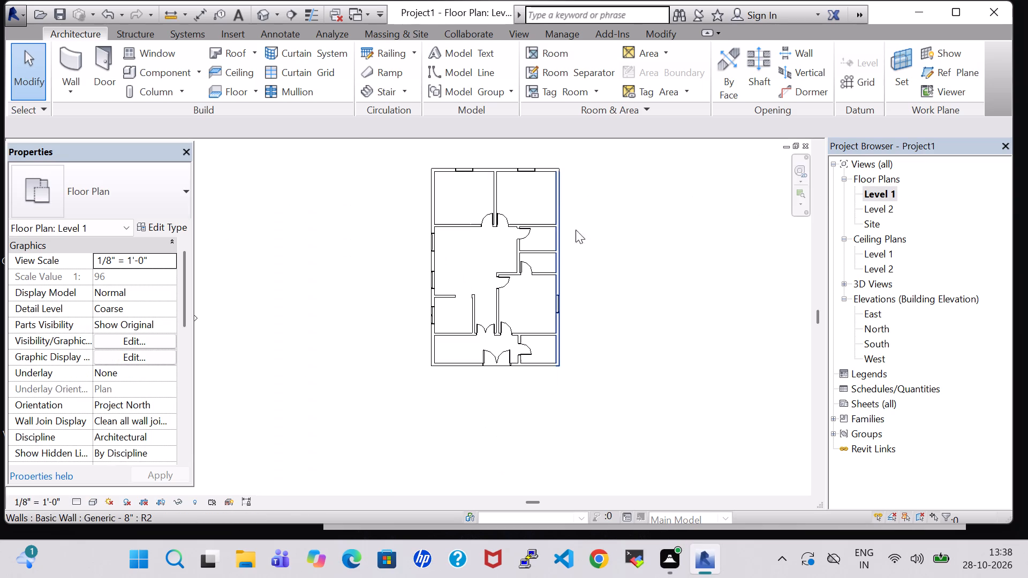
{"action": "scroll", "coordinate": [602, 248], "scroll_direction": "up", "scroll_amount": 3}
{"action": "middle_click", "coordinate": [602, 246]}
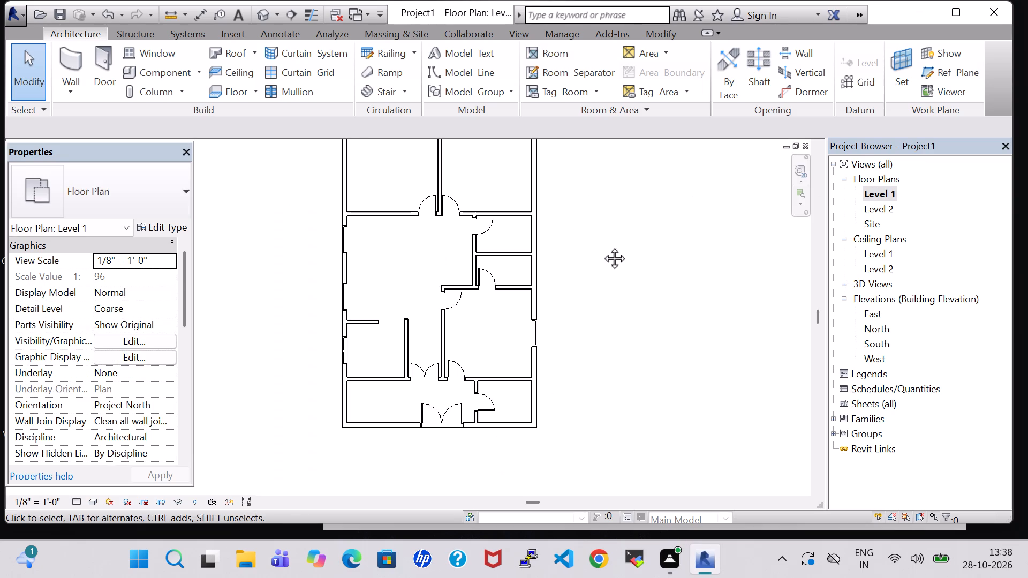
{"action": "left_click", "coordinate": [381, 93]}
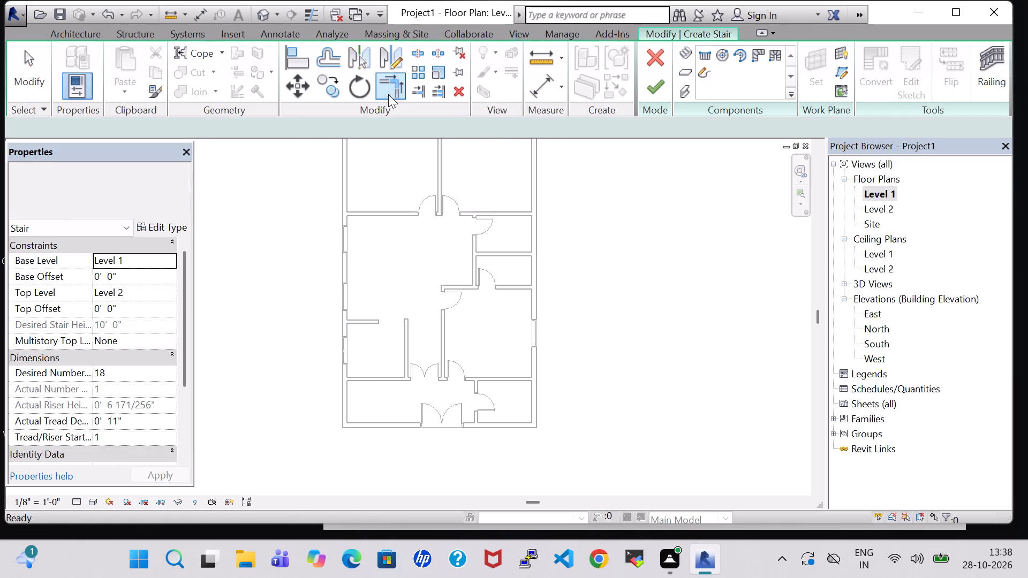
{"action": "scroll", "coordinate": [371, 393], "scroll_direction": "up", "scroll_amount": 4}
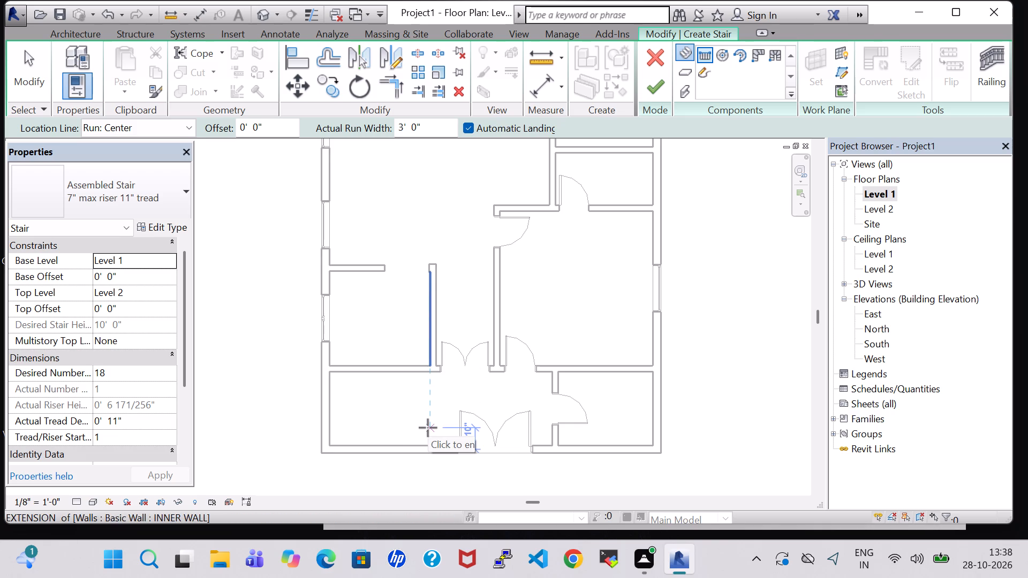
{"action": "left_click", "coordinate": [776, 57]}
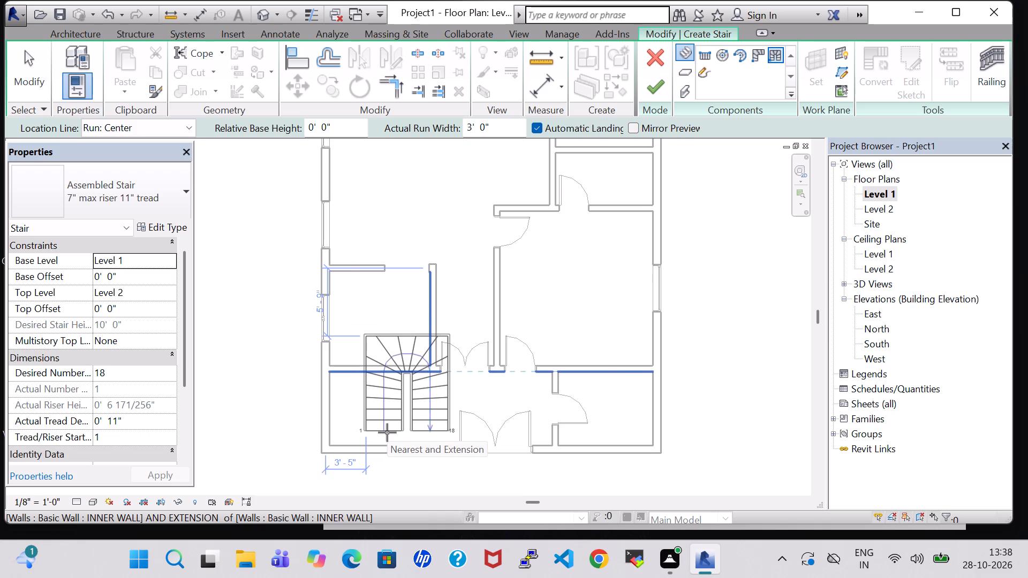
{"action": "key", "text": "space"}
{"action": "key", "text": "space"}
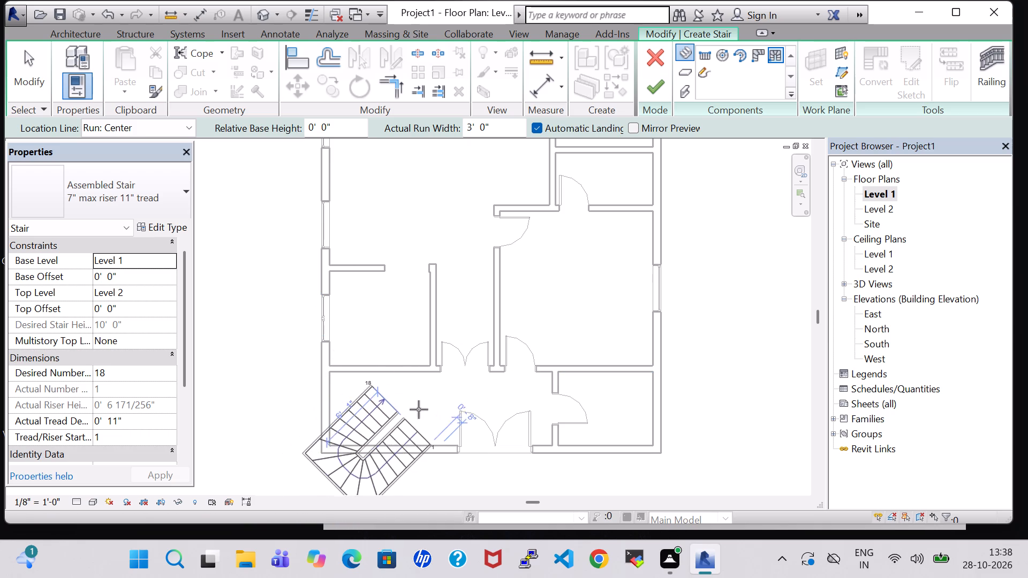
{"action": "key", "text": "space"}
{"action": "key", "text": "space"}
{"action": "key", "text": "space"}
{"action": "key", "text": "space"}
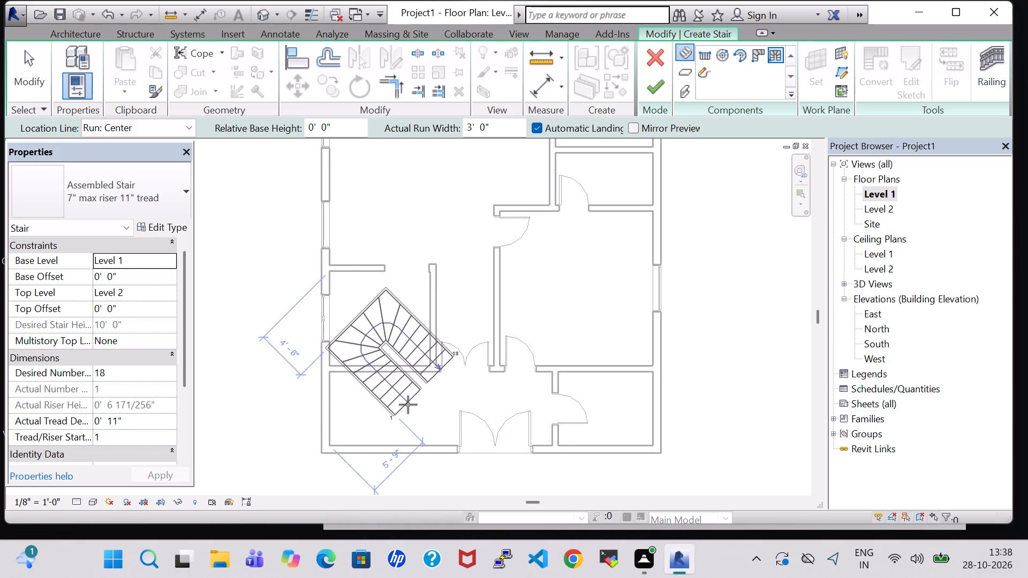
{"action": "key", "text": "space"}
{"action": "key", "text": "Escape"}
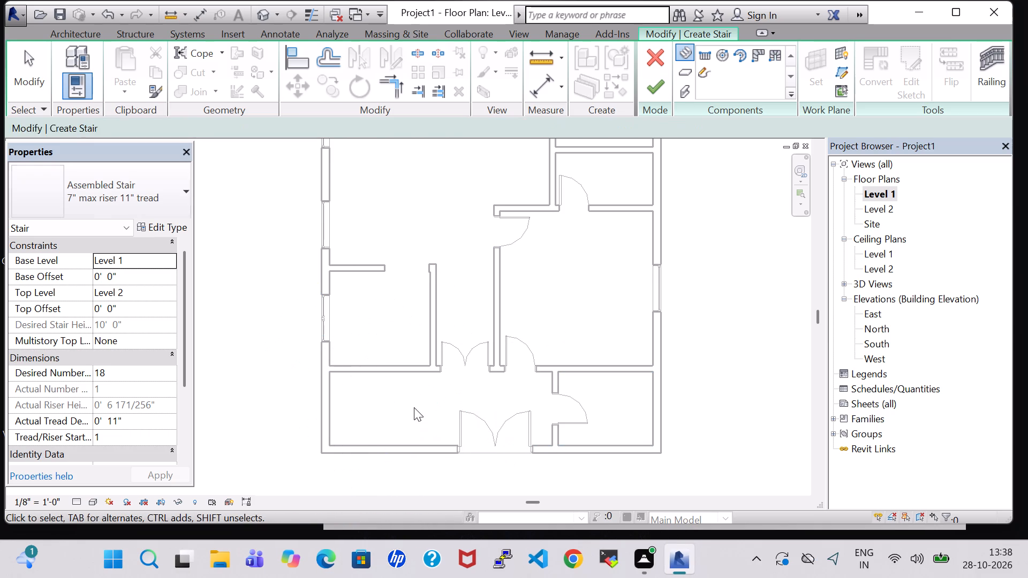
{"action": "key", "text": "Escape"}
Place a 3'-0" wide U-shaped winder run with its open end facing east, about 2'-1" west of the southwest room's exterior wall.
{"action": "left_click", "coordinate": [771, 57]}
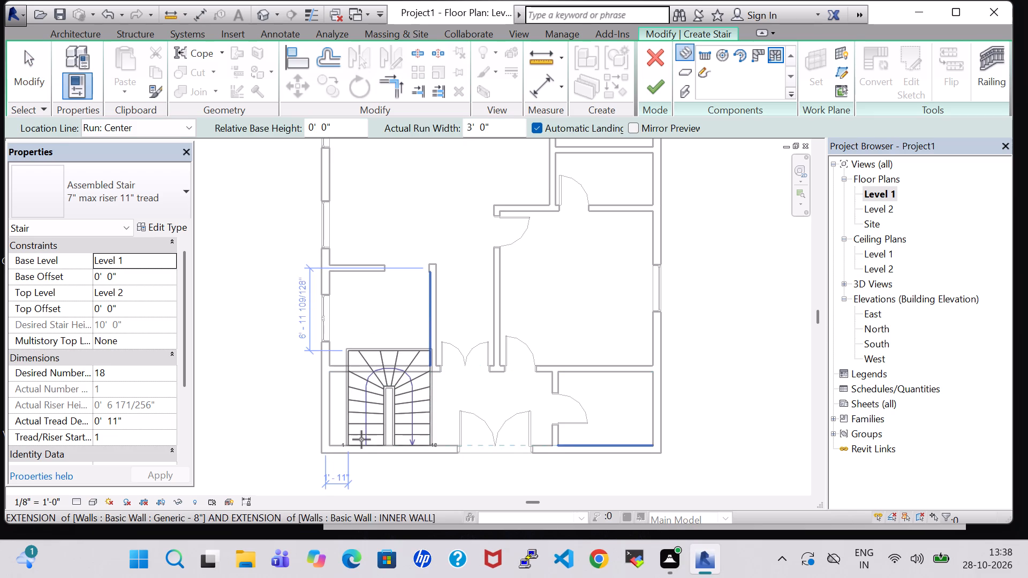
{"action": "key", "text": "space"}
{"action": "key", "text": "space"}
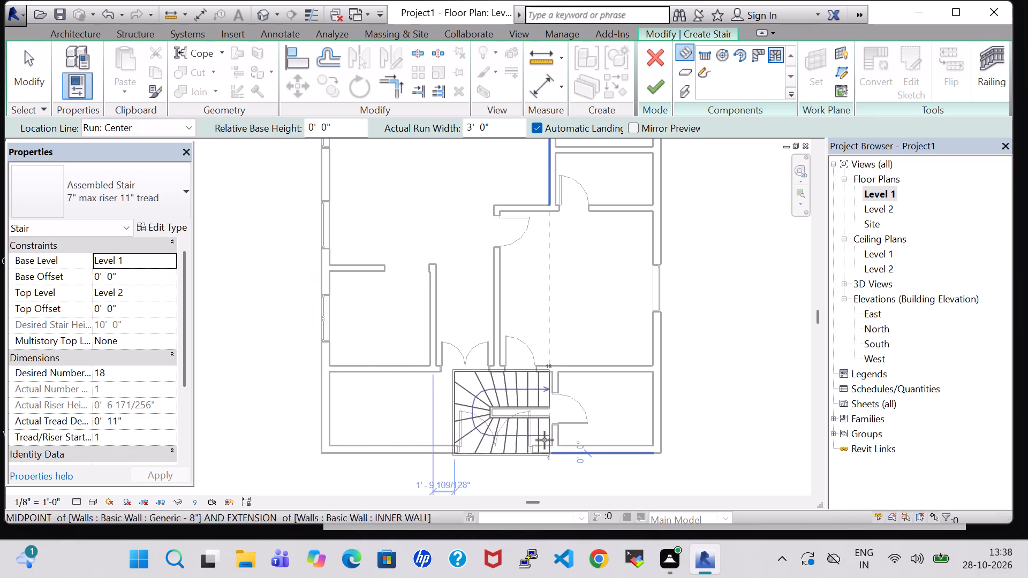
{"action": "scroll", "coordinate": [318, 384], "scroll_direction": "up", "scroll_amount": 6}
{"action": "scroll", "coordinate": [565, 467], "scroll_direction": "down", "scroll_amount": 5}
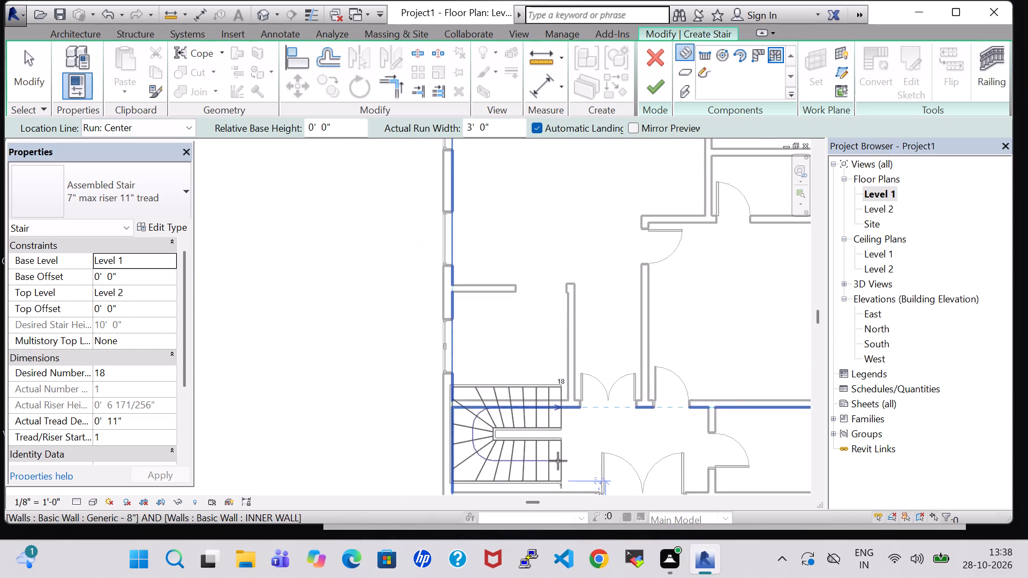
{"action": "middle_click_drag", "start_coordinate": [558, 461], "coordinate": [535, 308]}
{"action": "scroll", "coordinate": [535, 308], "scroll_direction": "up", "scroll_amount": 4}
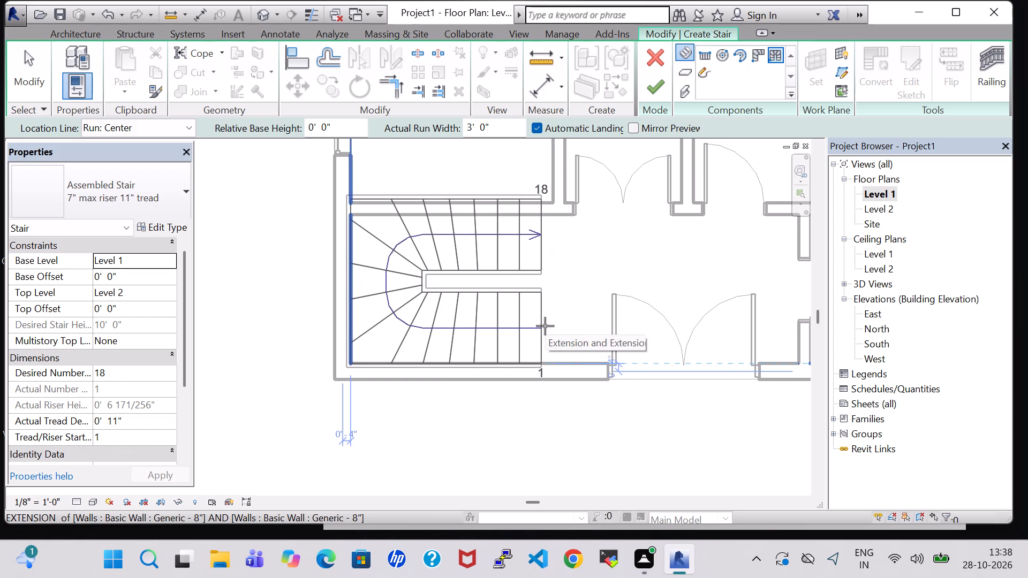
{"action": "scroll", "coordinate": [541, 489], "scroll_direction": "down", "scroll_amount": 3}
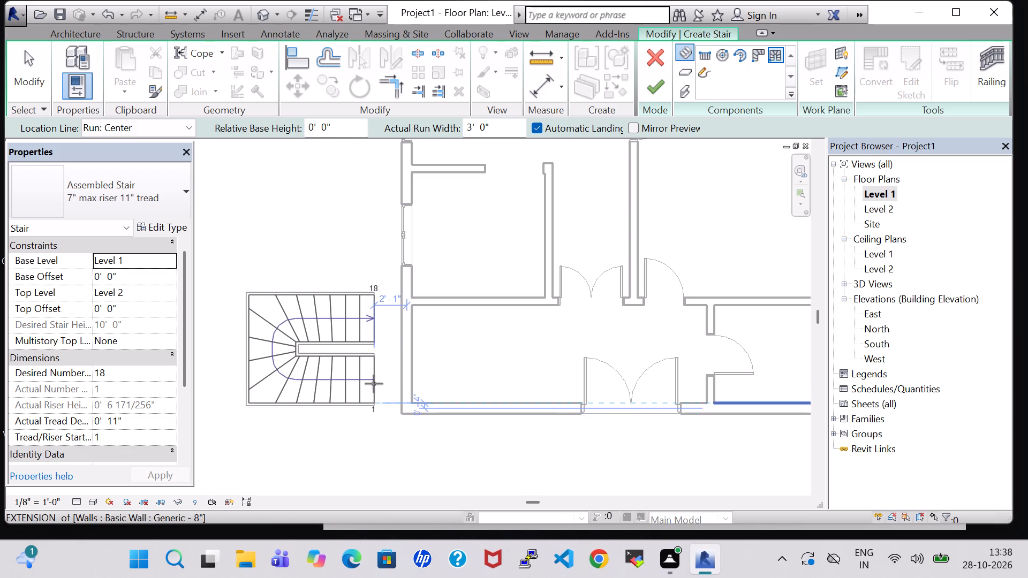
{"action": "left_click", "coordinate": [374, 384]}
{"action": "key", "text": "Escape"}
{"action": "key", "text": "Escape"}
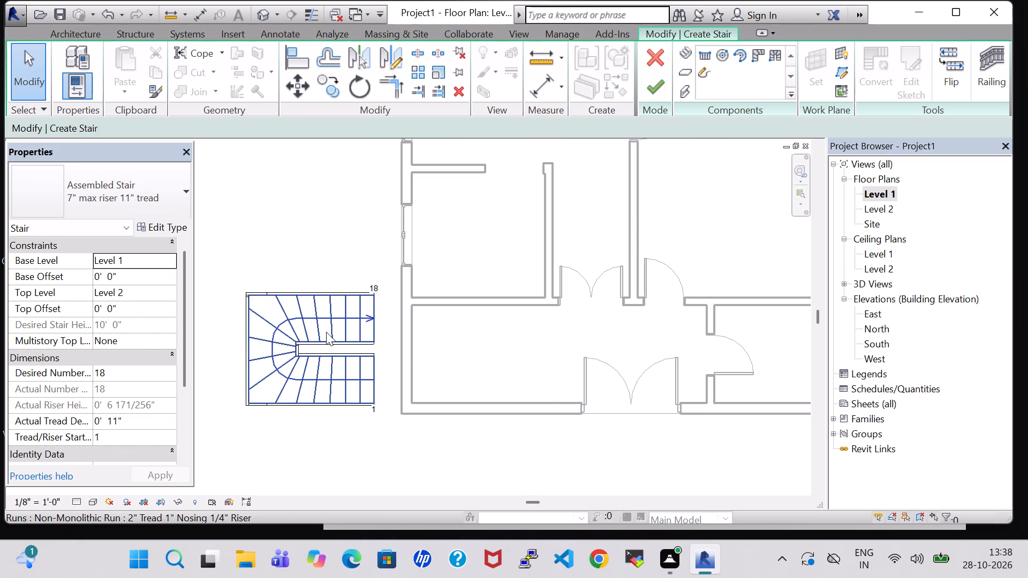
Narrow the winder run from its north edge to about 2'-4" wide, about 5'-7" across the whole U.
{"action": "double_click", "coordinate": [326, 329]}
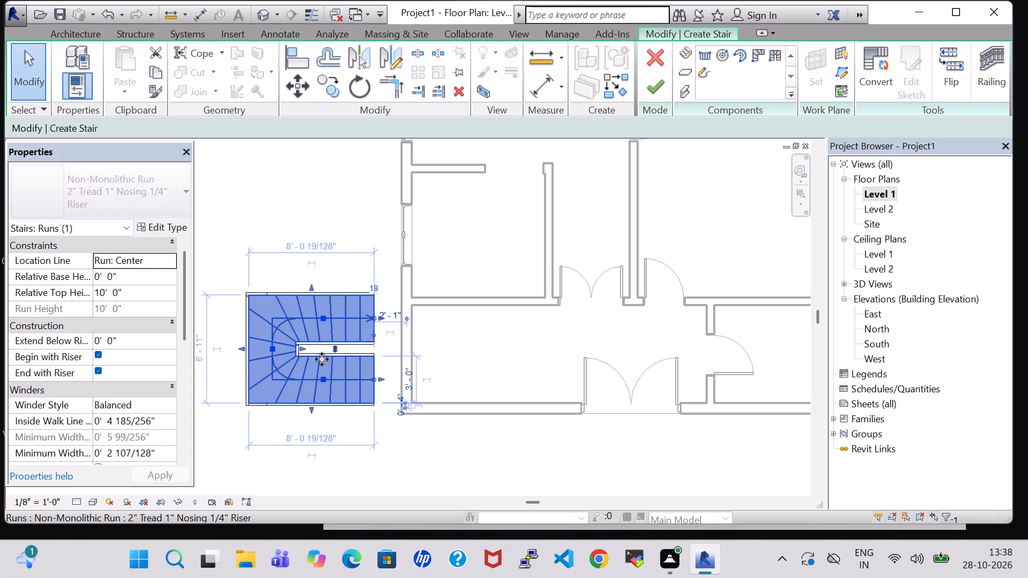
{"action": "left_click", "coordinate": [322, 355]}
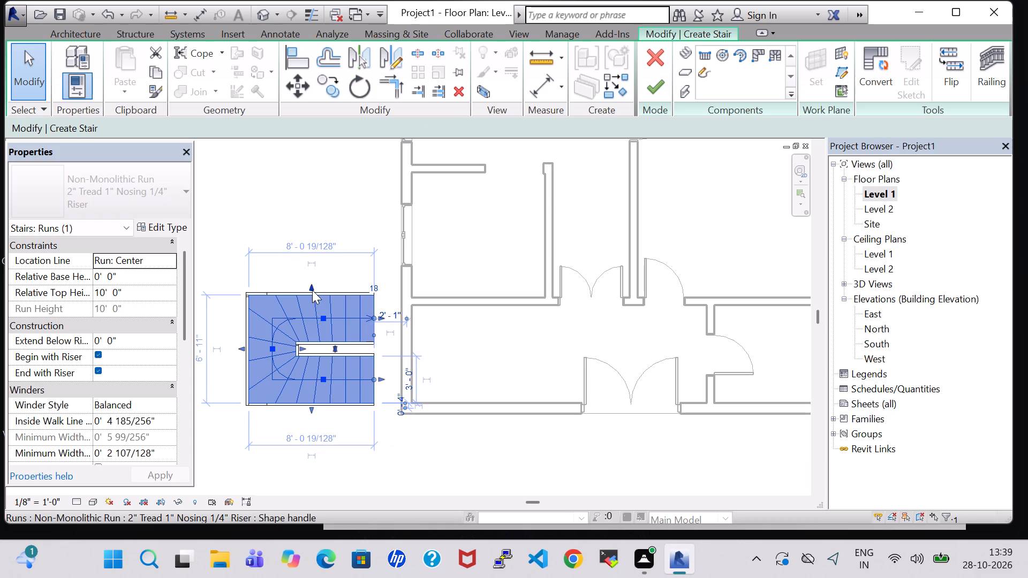
{"action": "left_click_drag", "start_coordinate": [312, 285], "coordinate": [311, 300]}
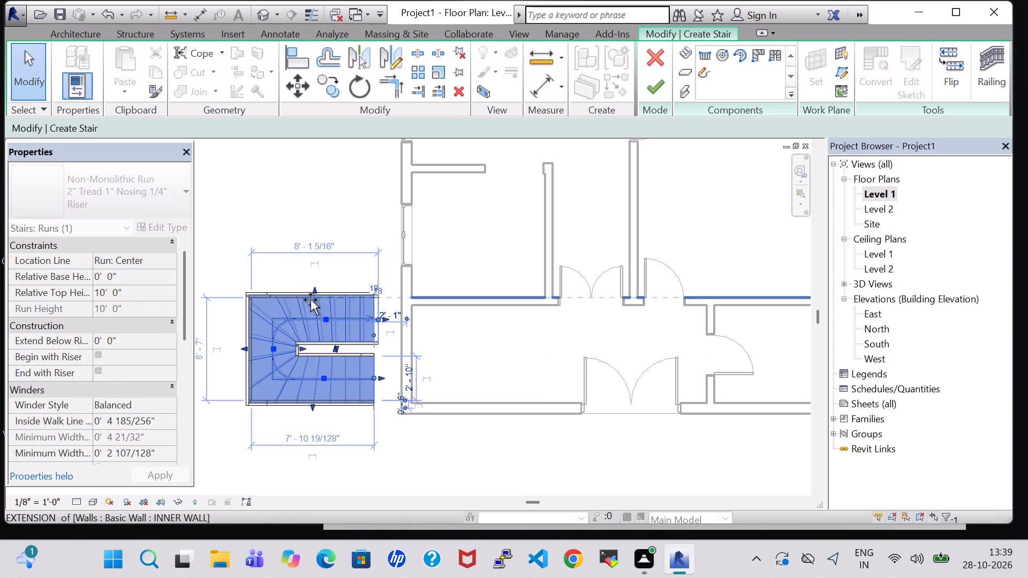
{"action": "left_click_drag", "start_coordinate": [311, 300], "coordinate": [311, 306]}
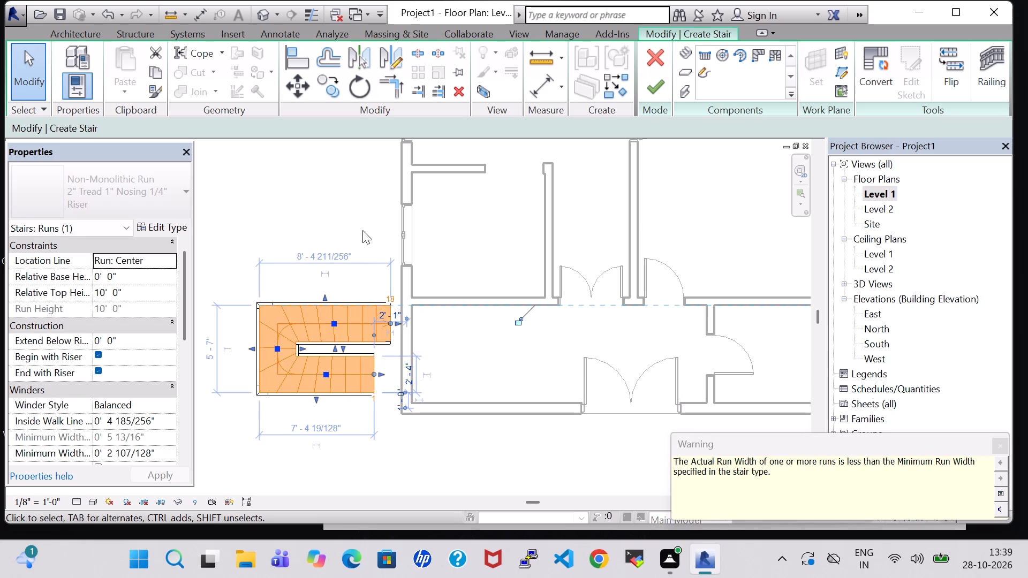
{"action": "left_click", "coordinate": [362, 195]}
Move the winder run east into the southwest room, against the west exterior wall and between the room's north and south walls.
{"action": "left_click", "coordinate": [354, 316]}
{"action": "key", "text": "Right"}
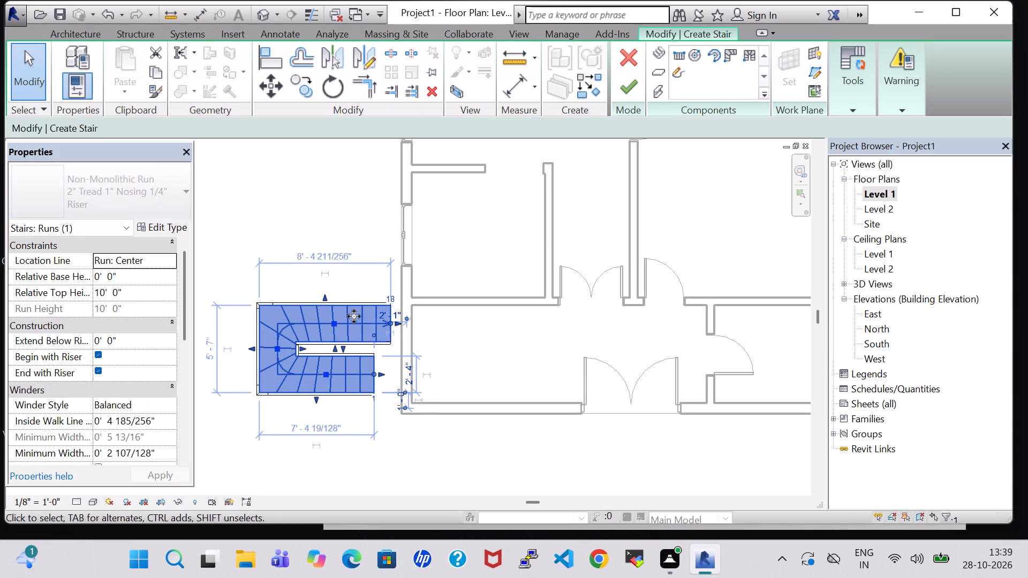
{"action": "key", "text": "Right"}
{"action": "key", "text": "Right"}
{"action": "key", "text": "Right"}
{"action": "key", "text": "Down"}
{"action": "key", "text": "Right"}
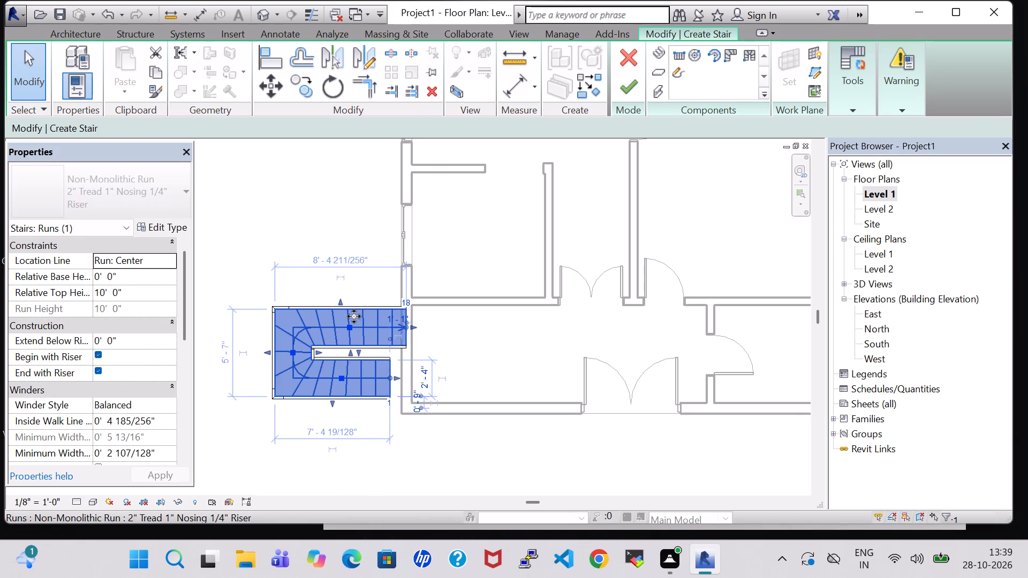
{"action": "key", "text": "Right"}
{"action": "key", "text": "Right"}
{"action": "key", "text": "Right"}
{"action": "key", "text": "Right"}
{"action": "key", "text": "Right"}
{"action": "key", "text": "Right"}
{"action": "key", "text": "Right"}
{"action": "key", "text": "Right"}
{"action": "key", "text": "Right"}
{"action": "key", "text": "Right"}
{"action": "key", "text": "Right"}
{"action": "key", "text": "Right"}
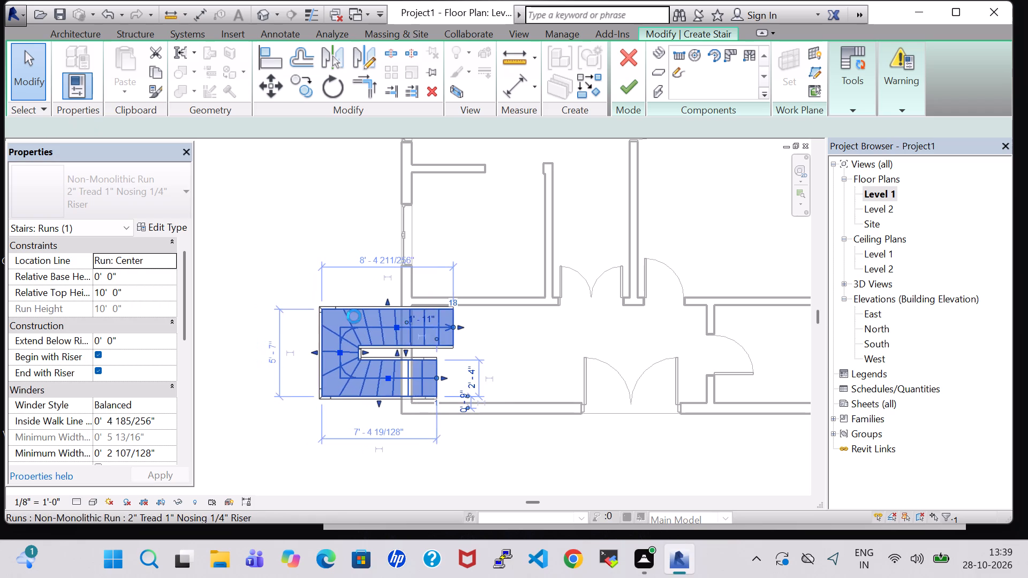
{"action": "key", "text": "Right"}
{"action": "key", "text": "Down"}
{"action": "key", "text": "Up"}
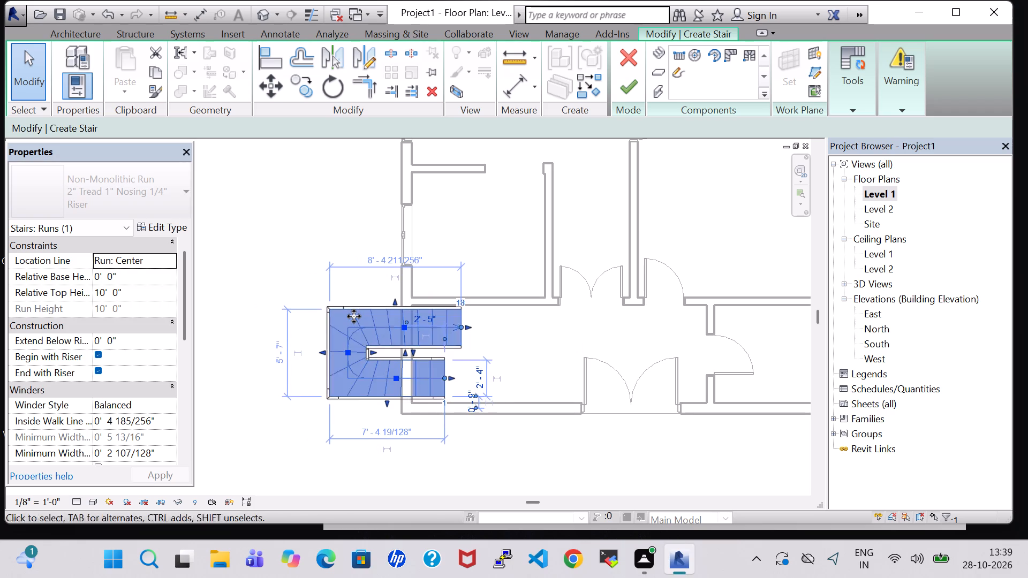
{"action": "key", "text": "Right"}
{"action": "key", "text": "Right"}
{"action": "key", "text": "Right"}
{"action": "key", "text": "Right"}
{"action": "key", "text": "Right"}
{"action": "key", "text": "Right"}
{"action": "key", "text": "Right"}
{"action": "key", "text": "Right"}
{"action": "key", "text": "Right"}
{"action": "key", "text": "Right"}
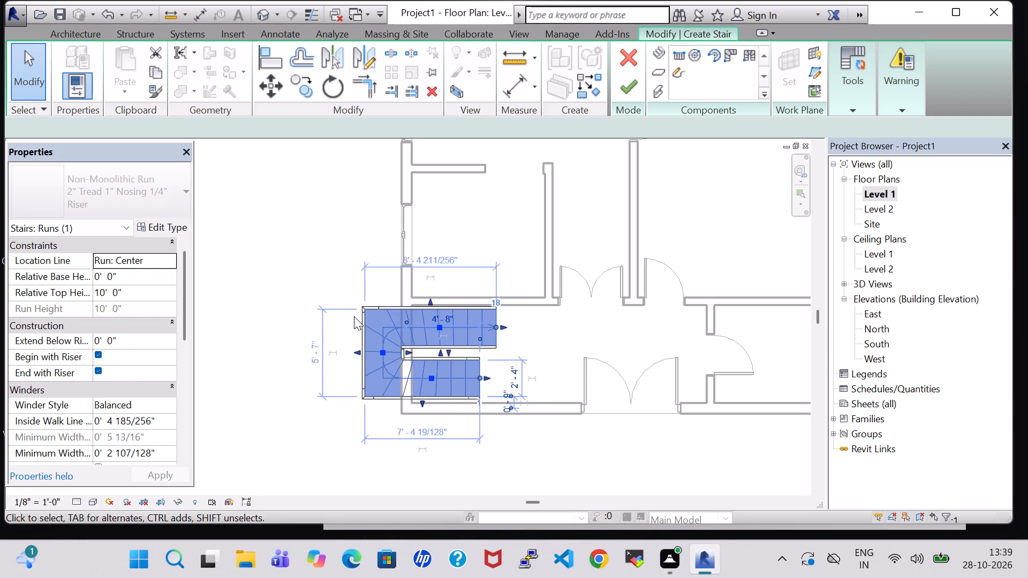
{"action": "key", "text": "Right"}
{"action": "key", "text": "Right"}
{"action": "key", "text": "Right"}
{"action": "key", "text": "Right"}
{"action": "key", "text": "Right"}
{"action": "key", "text": "Right"}
{"action": "key", "text": "Right"}
{"action": "key", "text": "Right"}
{"action": "key", "text": "Right"}
{"action": "key", "text": "Right"}
{"action": "key", "text": "Right"}
{"action": "key", "text": "Right"}
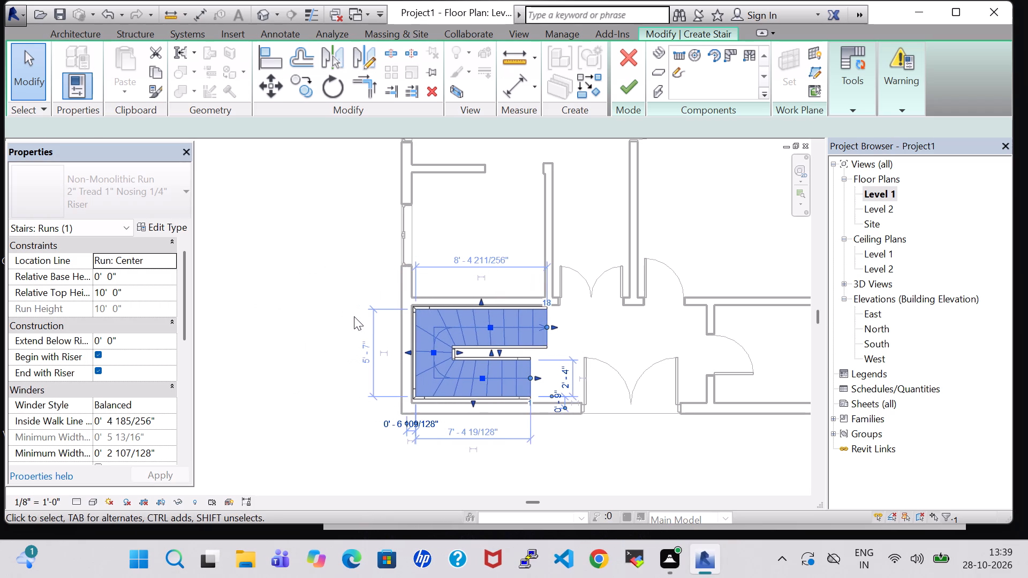
{"action": "key", "text": "Right"}
{"action": "key", "text": "Left"}
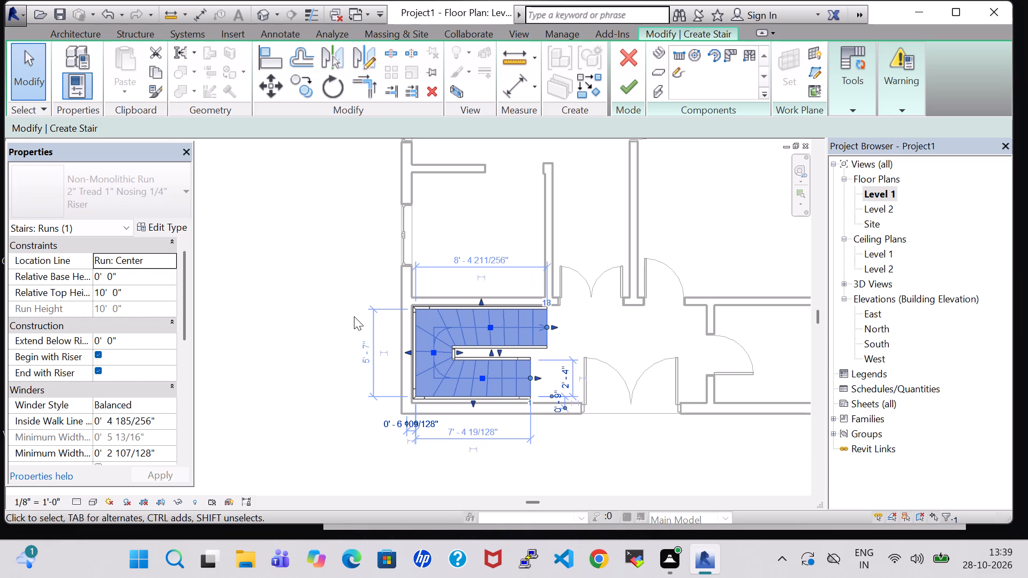
{"action": "key", "text": "Left"}
{"action": "key", "text": "Right"}
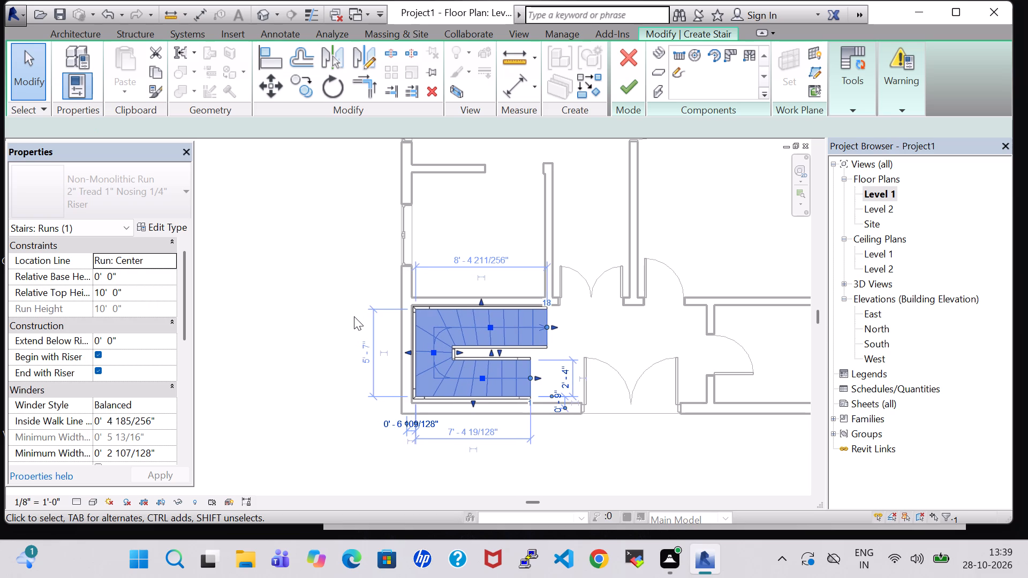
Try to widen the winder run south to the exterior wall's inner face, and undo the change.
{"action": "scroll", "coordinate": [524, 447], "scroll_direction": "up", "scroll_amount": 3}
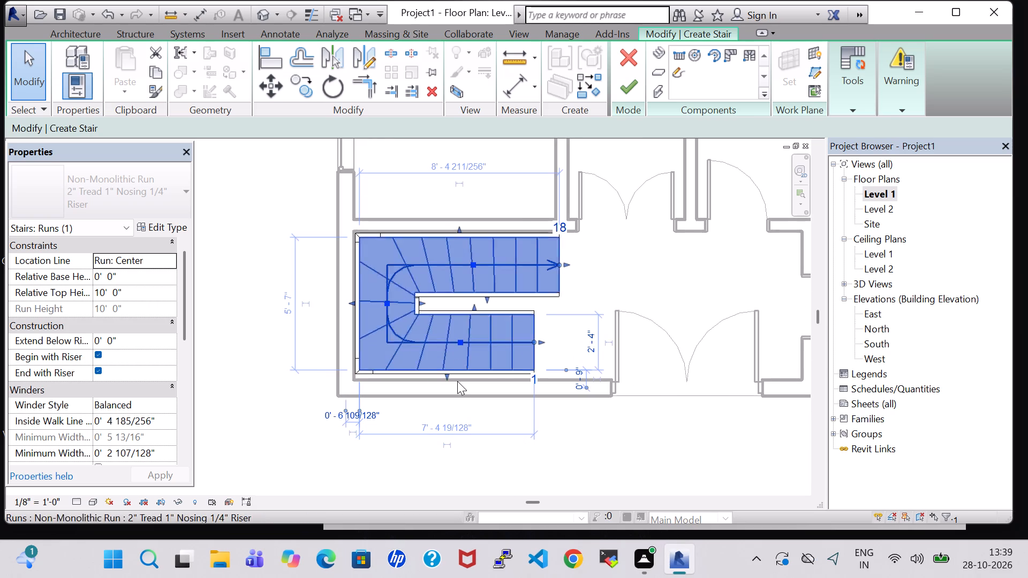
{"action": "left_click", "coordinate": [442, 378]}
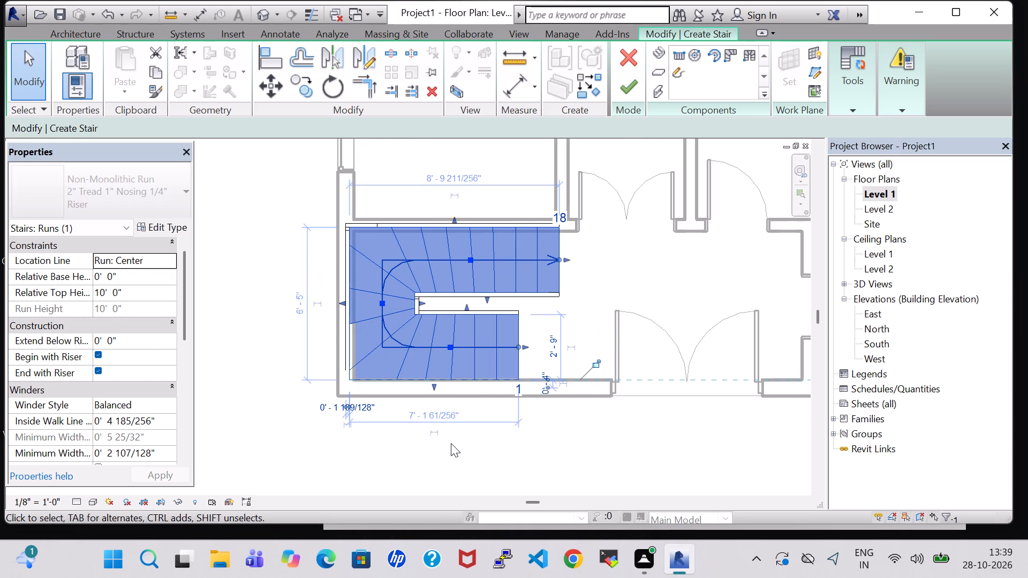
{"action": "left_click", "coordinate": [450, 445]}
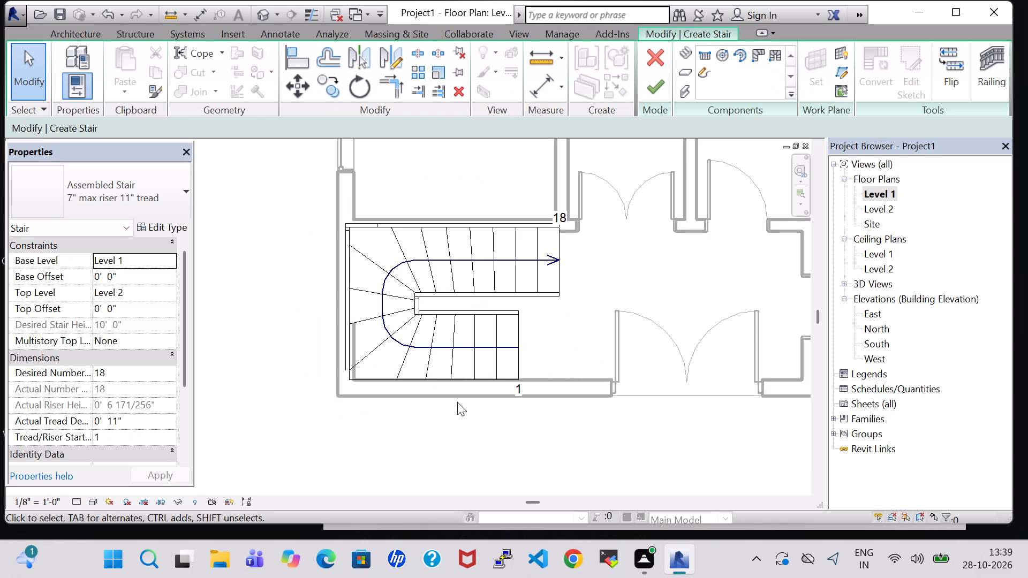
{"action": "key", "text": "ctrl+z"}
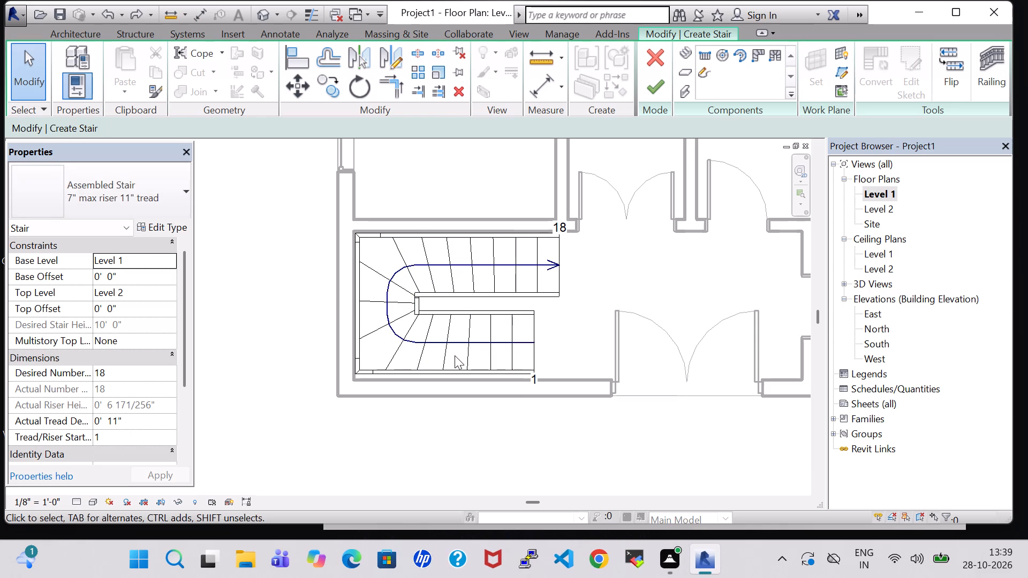
Finish the U-shaped winder stair with its railings in the southwest room.
{"action": "scroll", "coordinate": [466, 345], "scroll_direction": "up", "scroll_amount": 3}
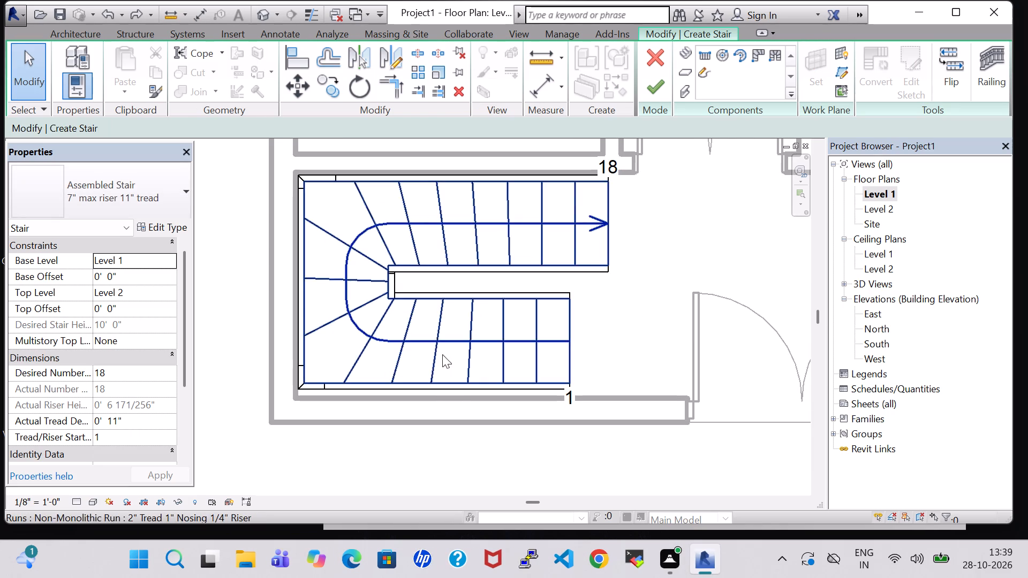
{"action": "left_click", "coordinate": [655, 91]}
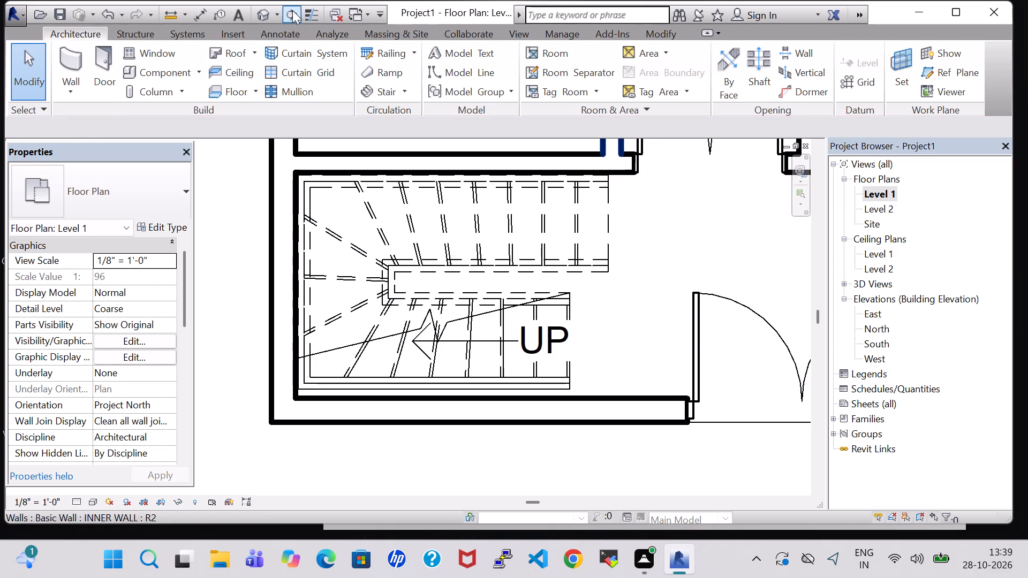
In the 3D view, try the Glass Panel - Bottom Fill type on the stair's outer wall-side railing, then delete that railing.
{"action": "left_click", "coordinate": [256, 13]}
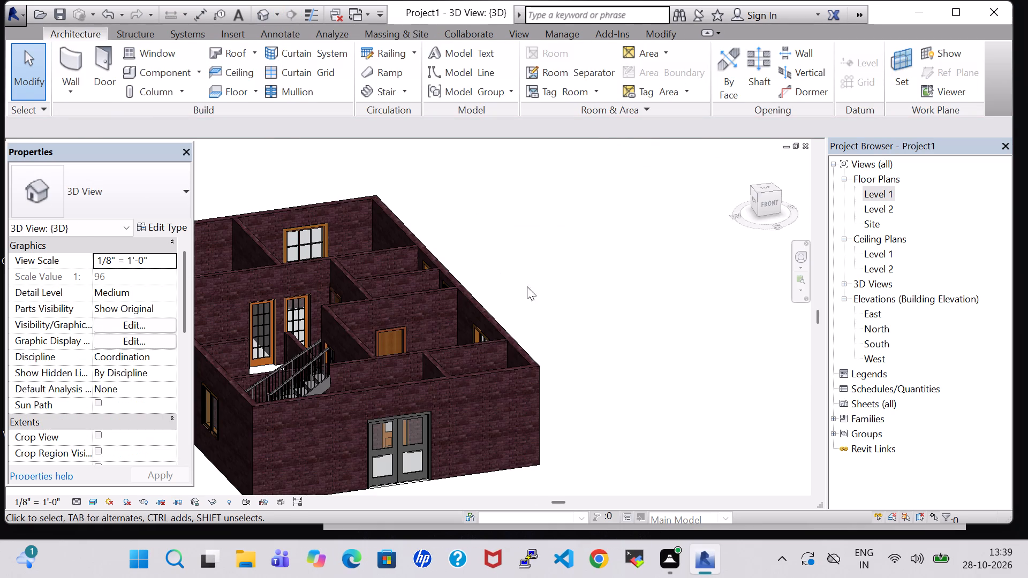
{"action": "middle_click_drag", "start_coordinate": [577, 317], "coordinate": [533, 382], "text": "shift"}
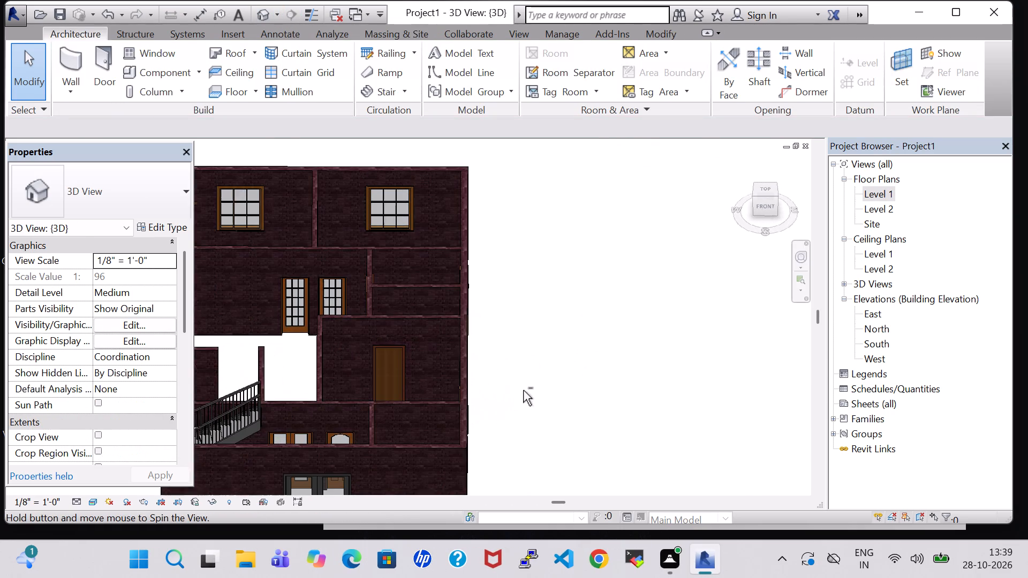
{"action": "middle_click_drag", "start_coordinate": [492, 416], "coordinate": [473, 417], "text": "shift"}
{"action": "middle_click", "coordinate": [518, 409], "text": "shift"}
{"action": "middle_click_drag", "start_coordinate": [436, 419], "coordinate": [427, 420], "text": "shift"}
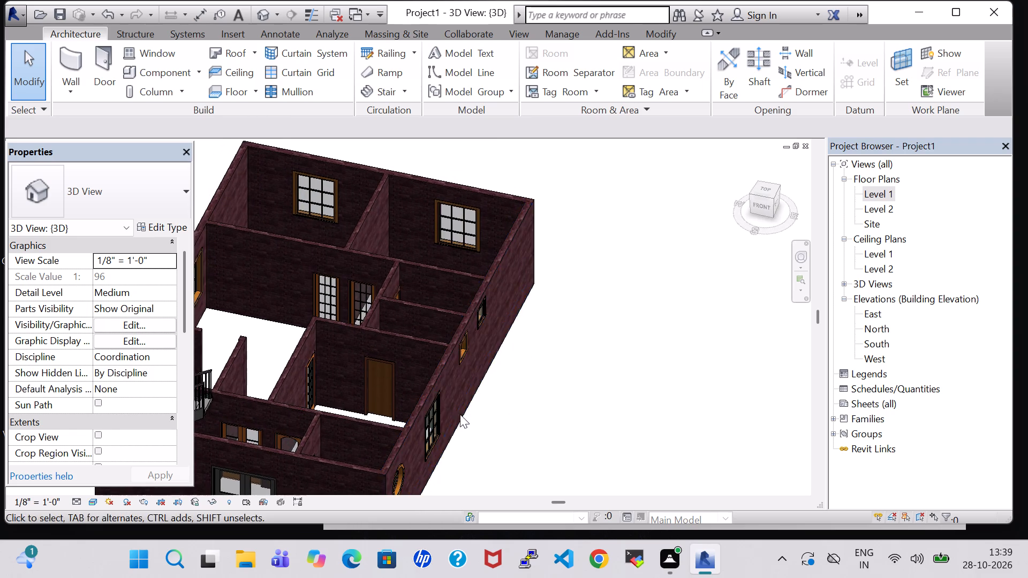
{"action": "middle_click_drag", "start_coordinate": [505, 413], "coordinate": [445, 423], "text": "shift"}
{"action": "middle_click_drag", "start_coordinate": [443, 423], "coordinate": [337, 407], "text": "shift"}
{"action": "middle_click", "coordinate": [337, 407], "text": "shift"}
{"action": "middle_click_drag", "start_coordinate": [335, 314], "coordinate": [507, 341]}
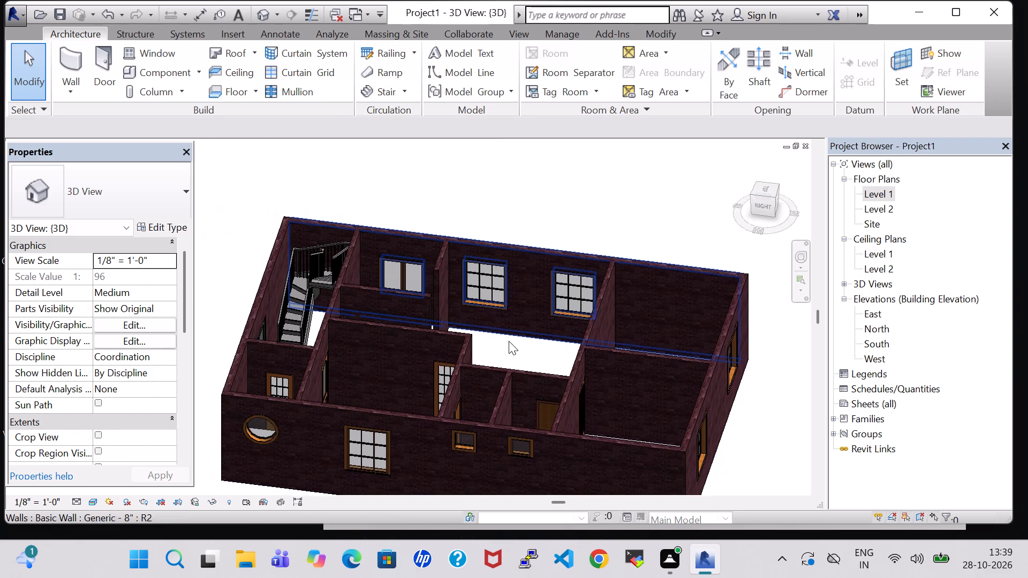
{"action": "middle_click_drag", "start_coordinate": [509, 341], "coordinate": [519, 339], "text": "shift"}
{"action": "scroll", "coordinate": [279, 324], "scroll_direction": "up", "scroll_amount": 5}
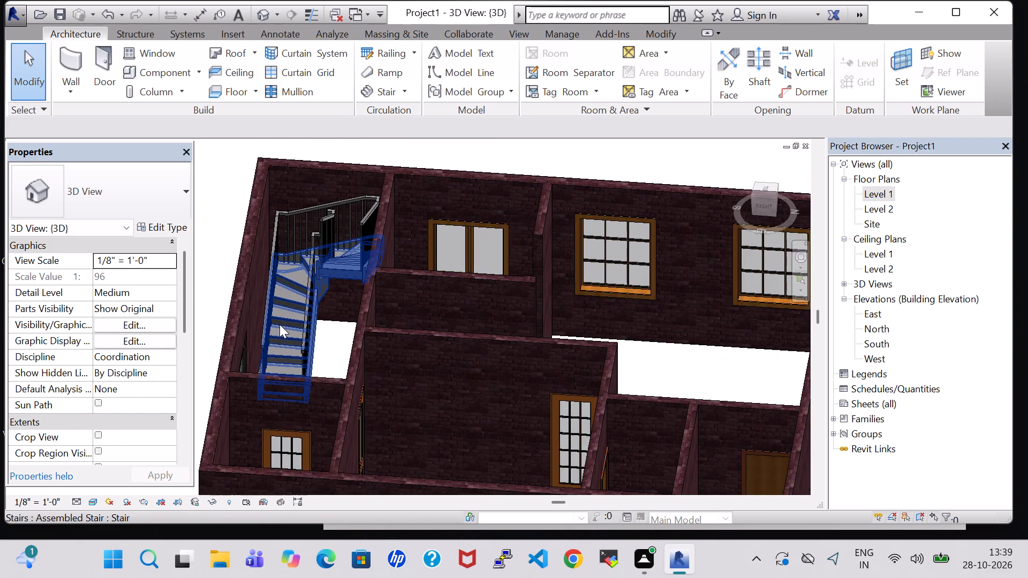
{"action": "left_click", "coordinate": [300, 196]}
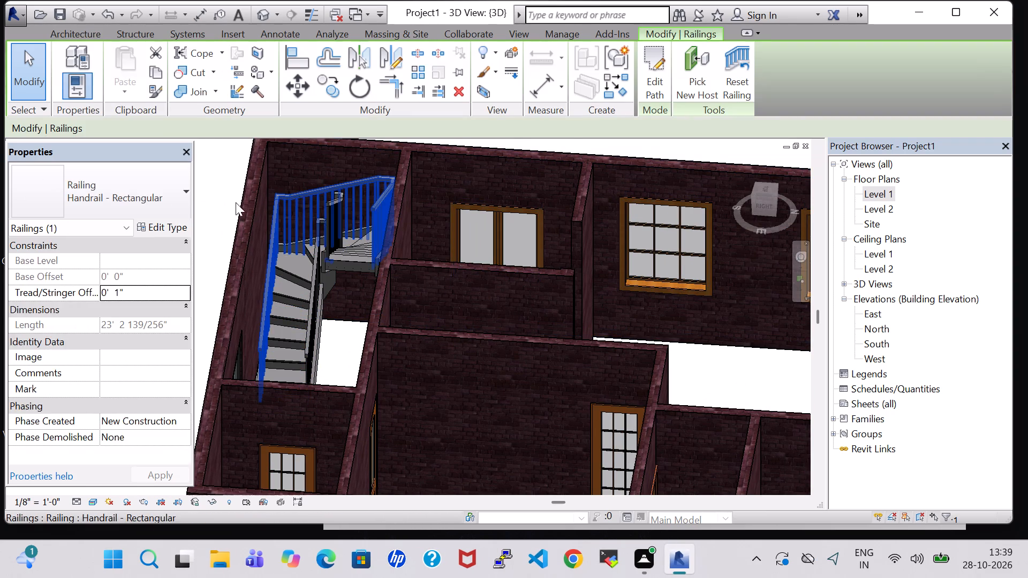
{"action": "left_click", "coordinate": [134, 195]}
{"action": "scroll", "coordinate": [104, 288], "scroll_direction": "up", "scroll_amount": 4}
{"action": "left_click", "coordinate": [104, 269]}
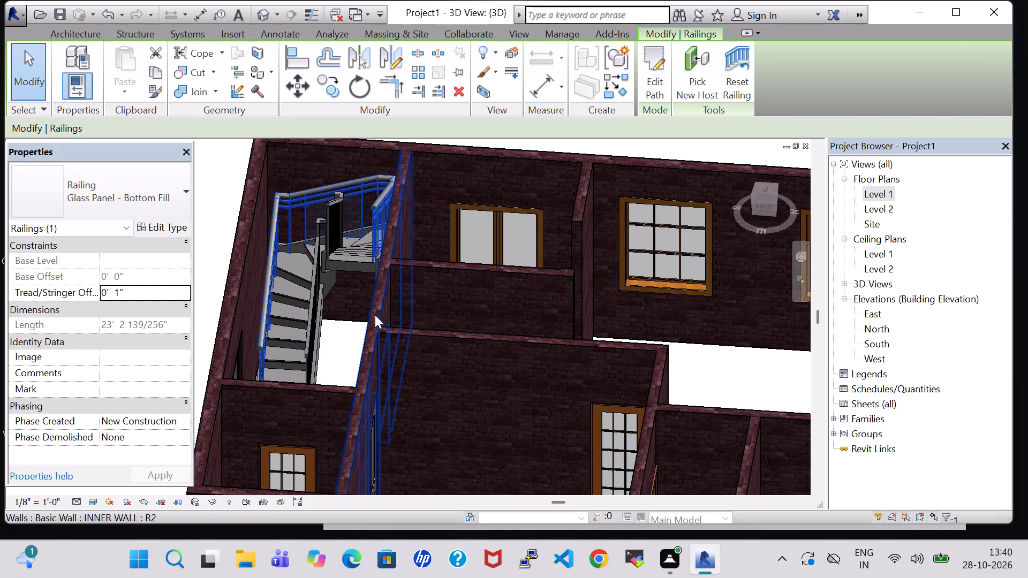
{"action": "key", "text": "Delete"}
Change the stair's remaining inner railing to the Glass Panel - Bottom Fill type.
{"action": "left_click", "coordinate": [331, 224]}
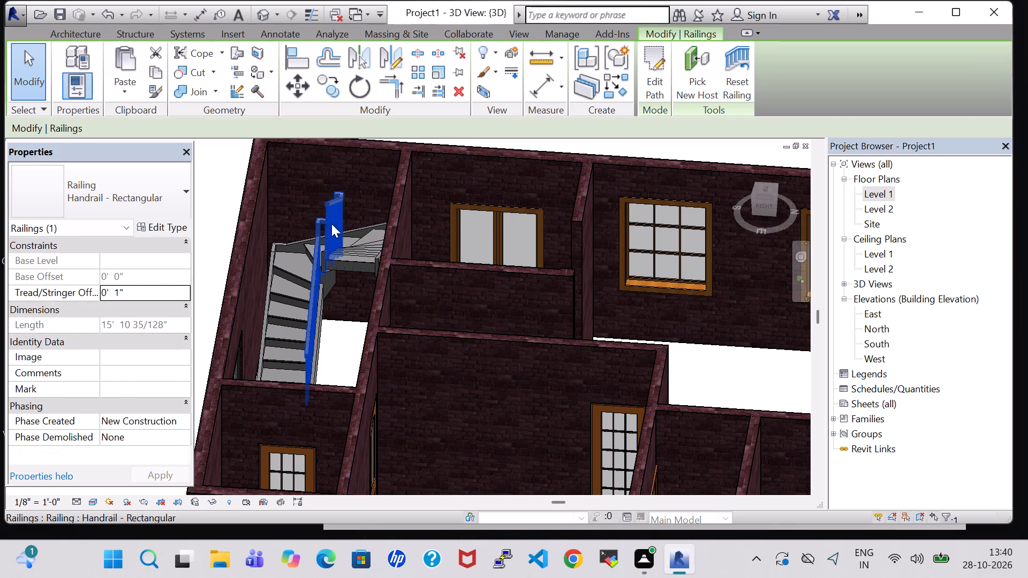
{"action": "left_click", "coordinate": [150, 201]}
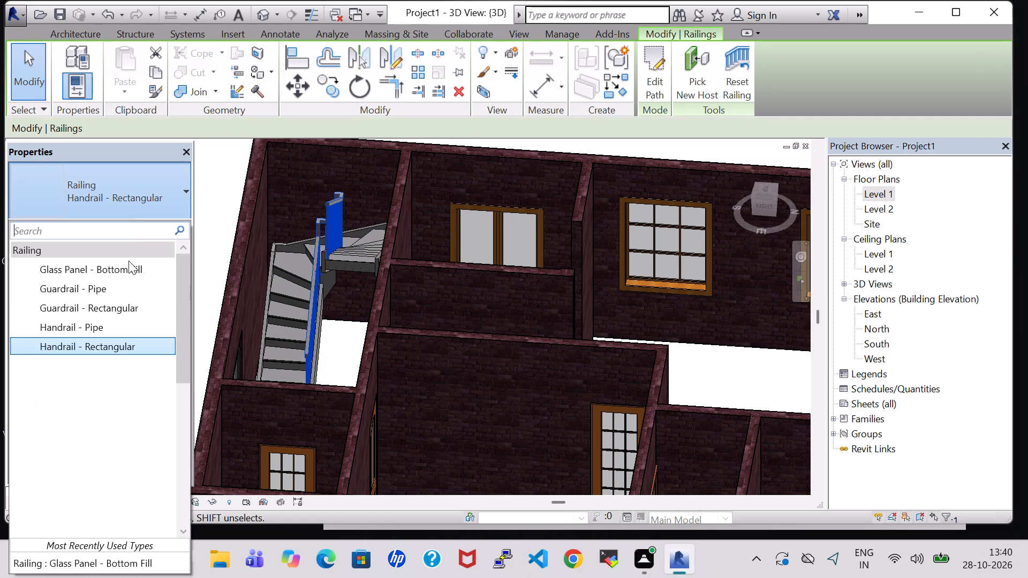
{"action": "left_click", "coordinate": [128, 263]}
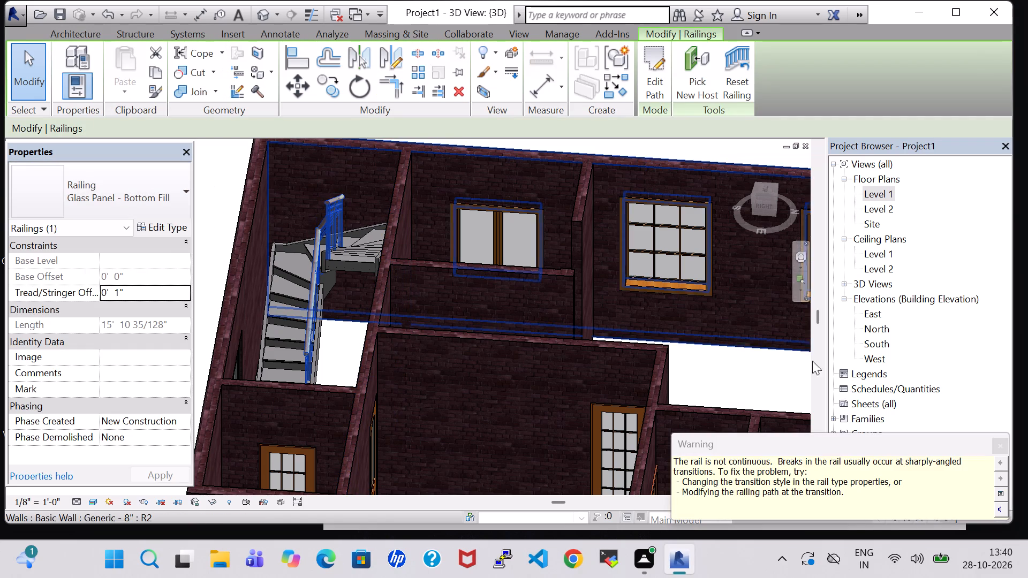
{"action": "left_click", "coordinate": [1007, 441]}
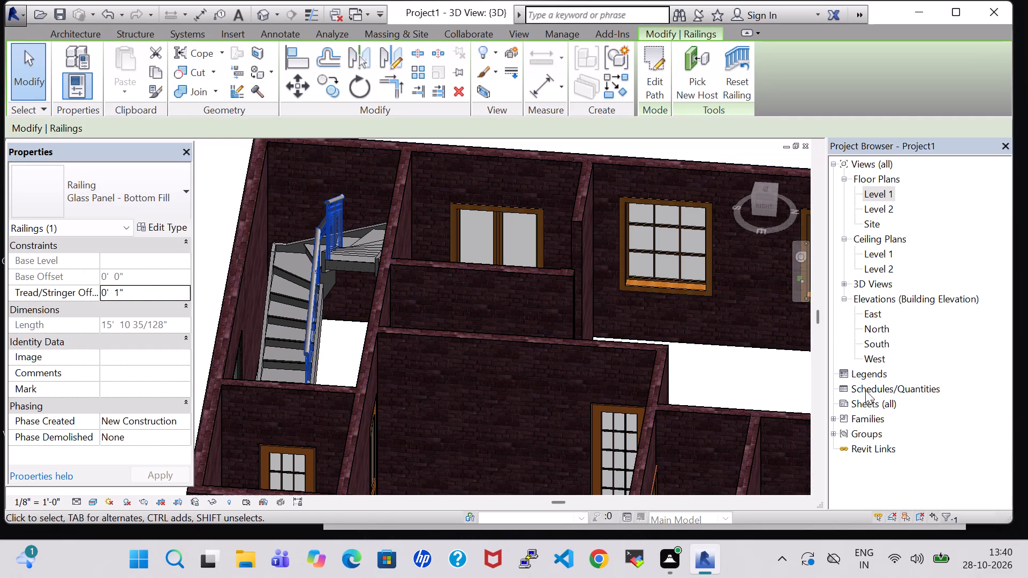
{"action": "left_click", "coordinate": [345, 343]}
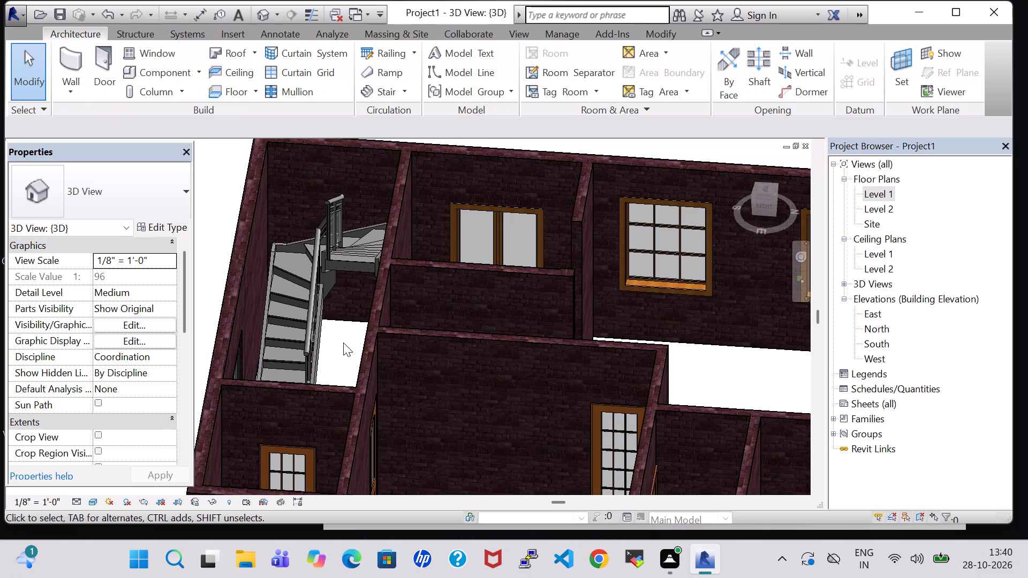
Examine the stair and its inner railing in 3D from several angles.
{"action": "middle_click_drag", "start_coordinate": [343, 343], "coordinate": [395, 348], "text": "shift"}
{"action": "middle_click_drag", "start_coordinate": [465, 410], "coordinate": [493, 363], "text": "shift"}
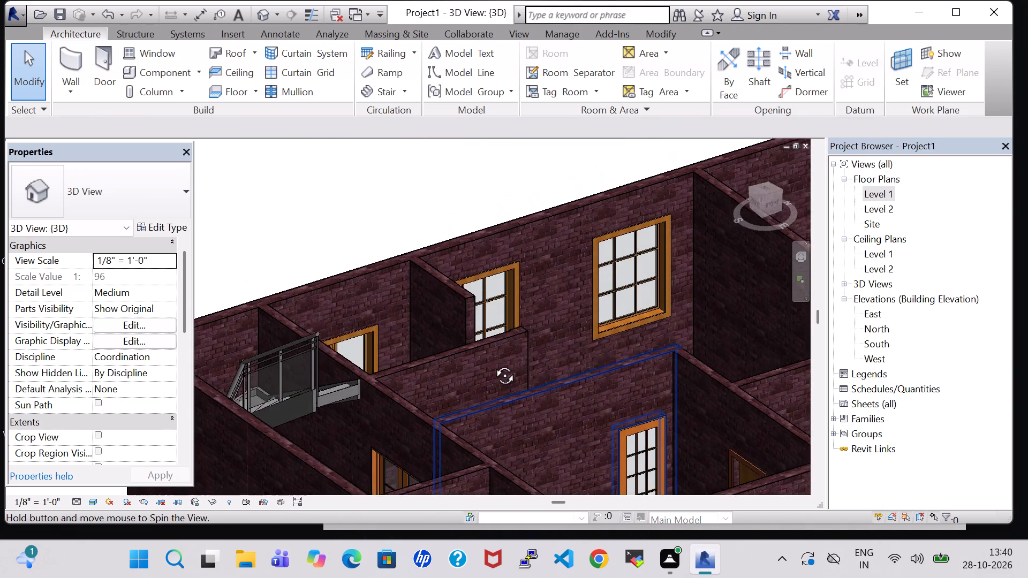
{"action": "middle_click_drag", "start_coordinate": [493, 363], "coordinate": [496, 360], "text": "shift"}
{"action": "middle_click_drag", "start_coordinate": [496, 360], "coordinate": [416, 267]}
{"action": "middle_click_drag", "start_coordinate": [470, 345], "coordinate": [512, 340]}
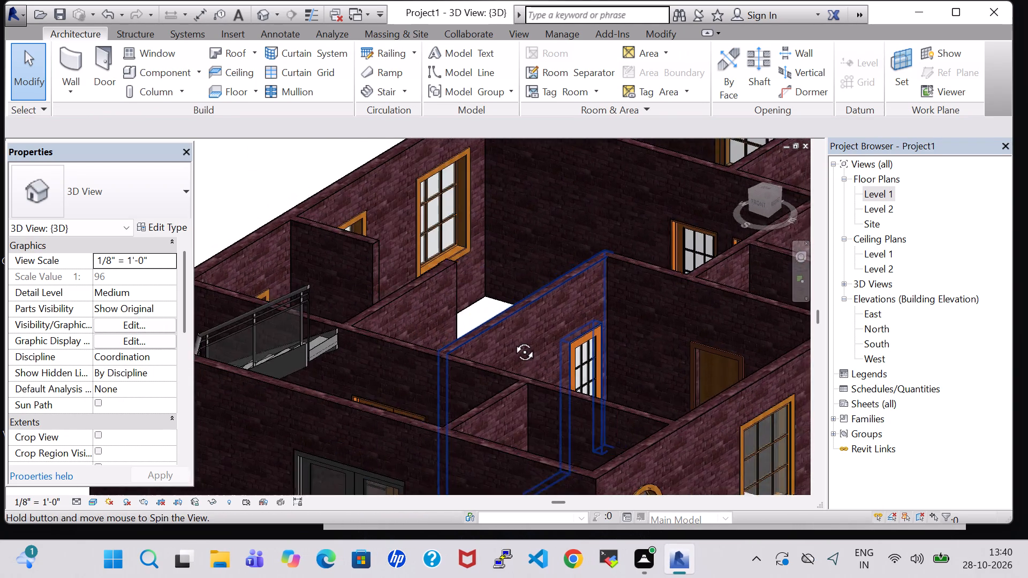
{"action": "middle_click_drag", "start_coordinate": [512, 340], "coordinate": [568, 338]}
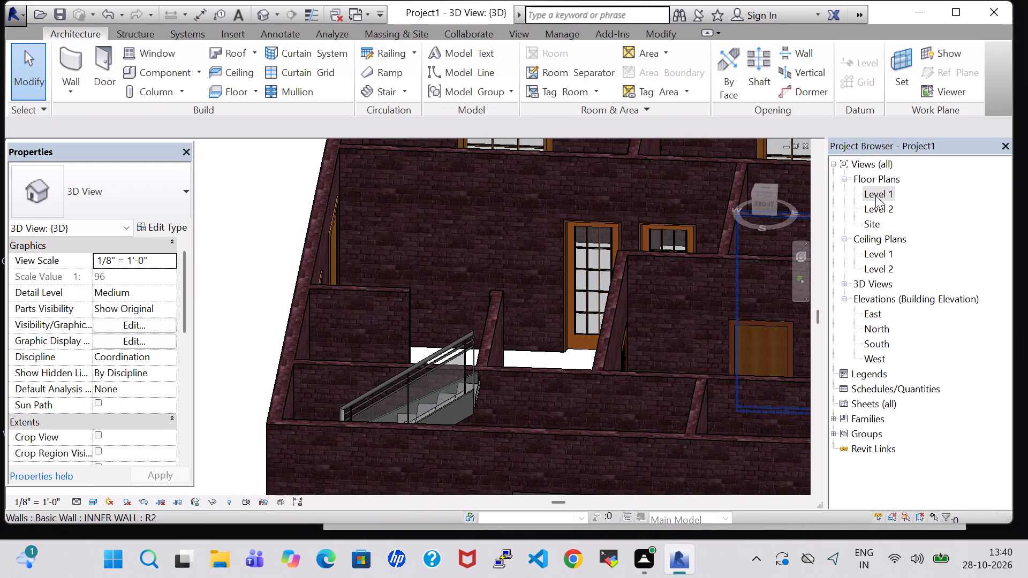
On the Level 1 plan, create a Generic - 12" floor with a rectangular boundary along the building's outer wall faces.
{"action": "double_click", "coordinate": [875, 195]}
{"action": "scroll", "coordinate": [583, 268], "scroll_direction": "down", "scroll_amount": 8}
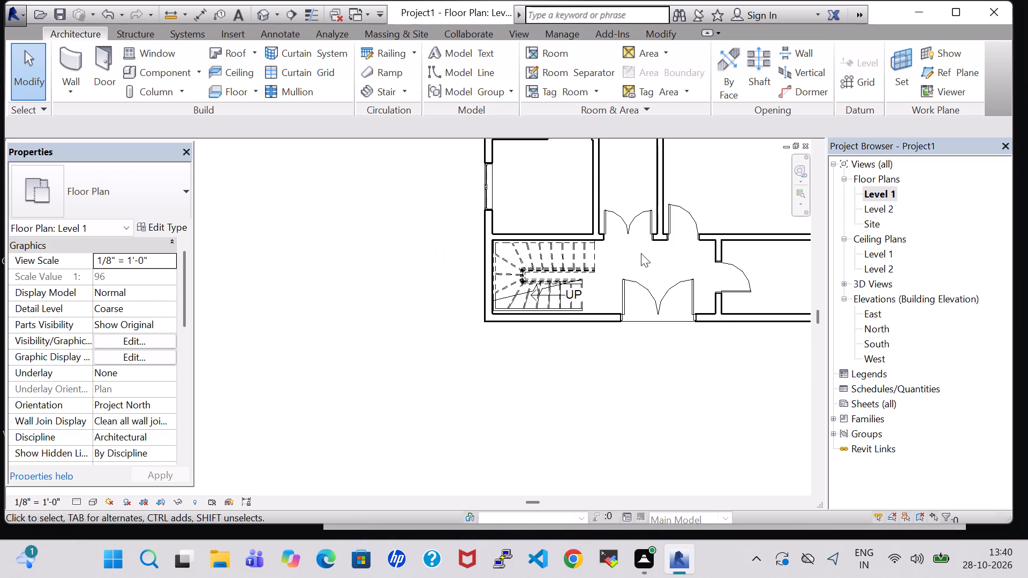
{"action": "middle_click_drag", "start_coordinate": [633, 255], "coordinate": [450, 333]}
{"action": "scroll", "coordinate": [450, 333], "scroll_direction": "down", "scroll_amount": 3}
{"action": "middle_click_drag", "start_coordinate": [711, 244], "coordinate": [671, 318]}
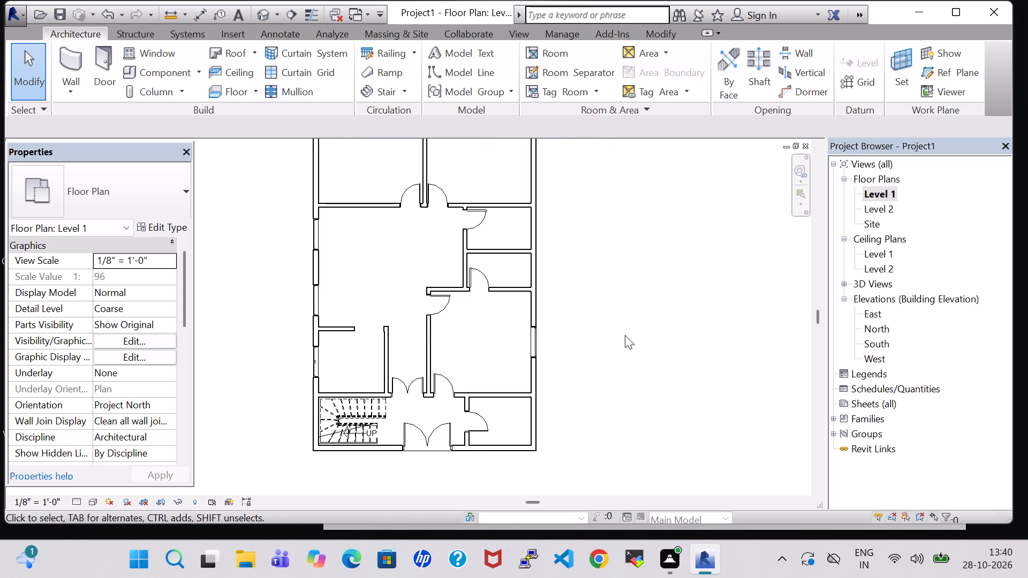
{"action": "middle_click_drag", "start_coordinate": [605, 328], "coordinate": [610, 378]}
{"action": "scroll", "coordinate": [610, 378], "scroll_direction": "down", "scroll_amount": 1}
{"action": "middle_click_drag", "start_coordinate": [610, 378], "coordinate": [604, 378]}
{"action": "middle_click_drag", "start_coordinate": [604, 378], "coordinate": [601, 355]}
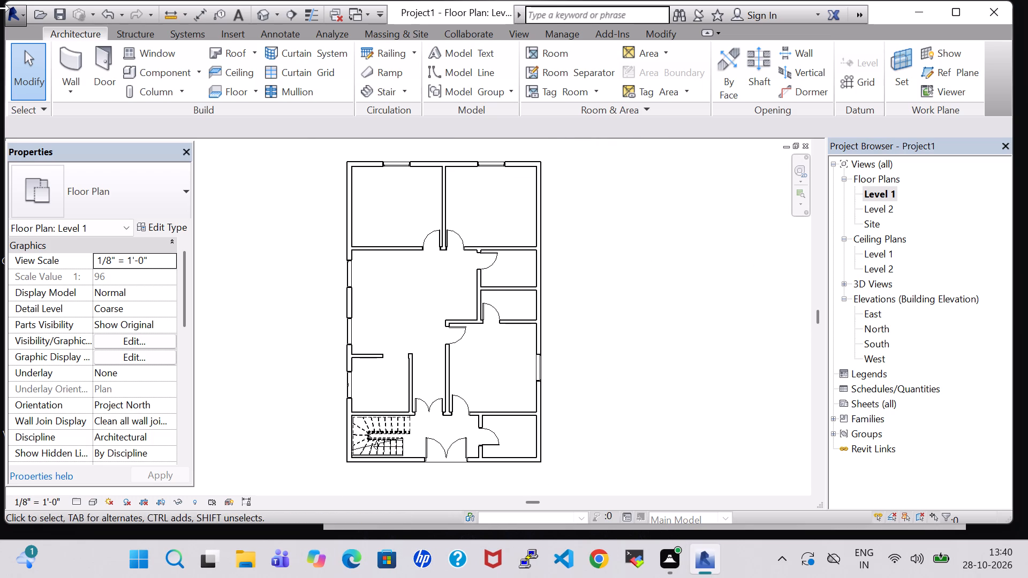
{"action": "left_click", "coordinate": [234, 87]}
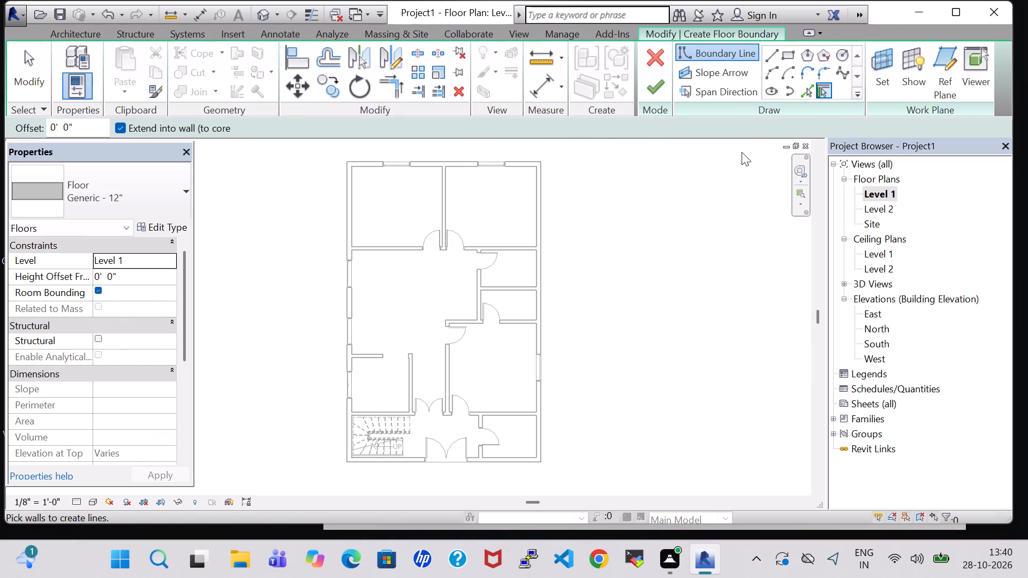
{"action": "left_click", "coordinate": [766, 50]}
{"action": "scroll", "coordinate": [357, 132], "scroll_direction": "up", "scroll_amount": 1}
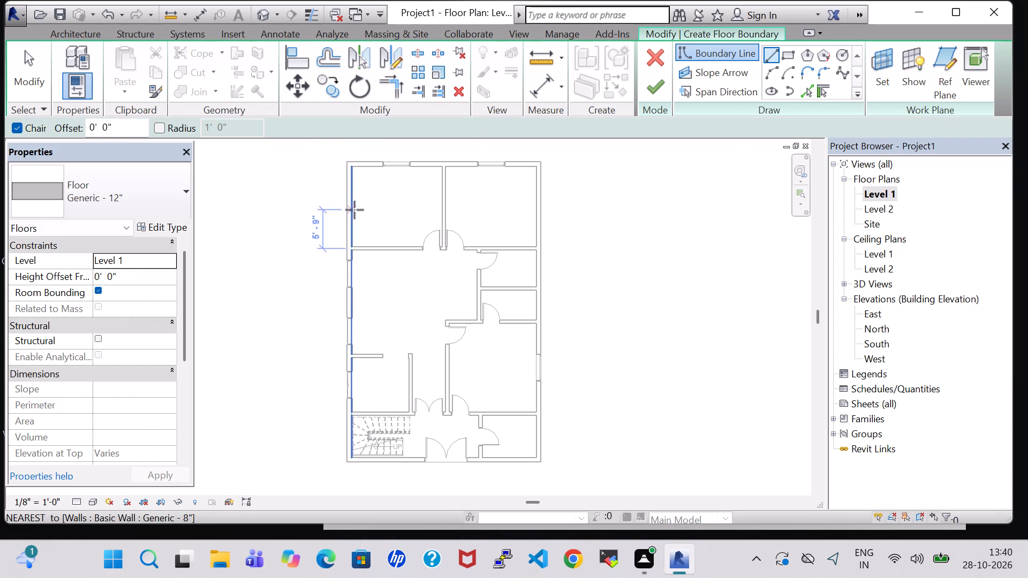
{"action": "scroll", "coordinate": [354, 210], "scroll_direction": "up", "scroll_amount": 2}
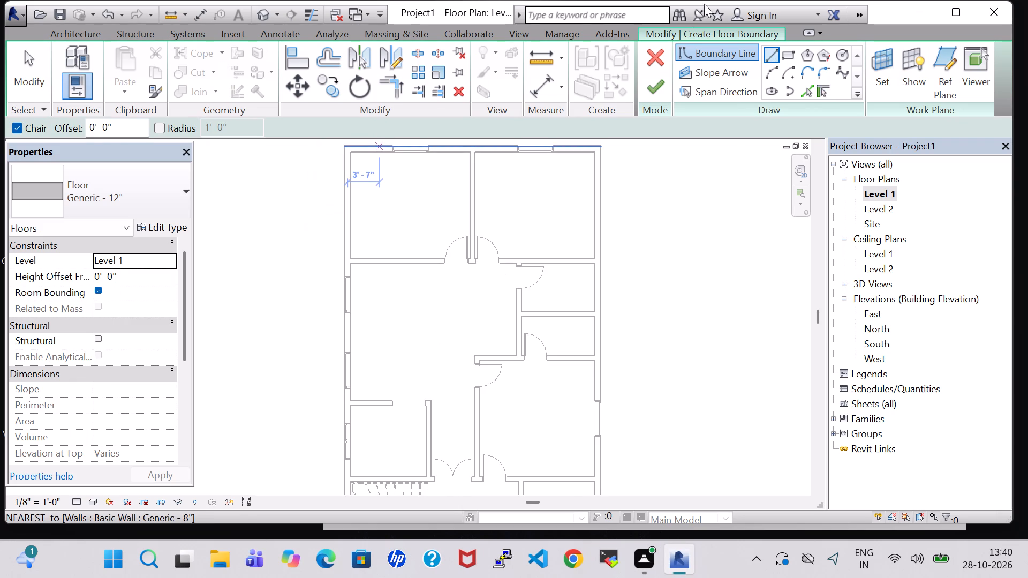
{"action": "left_click", "coordinate": [790, 56]}
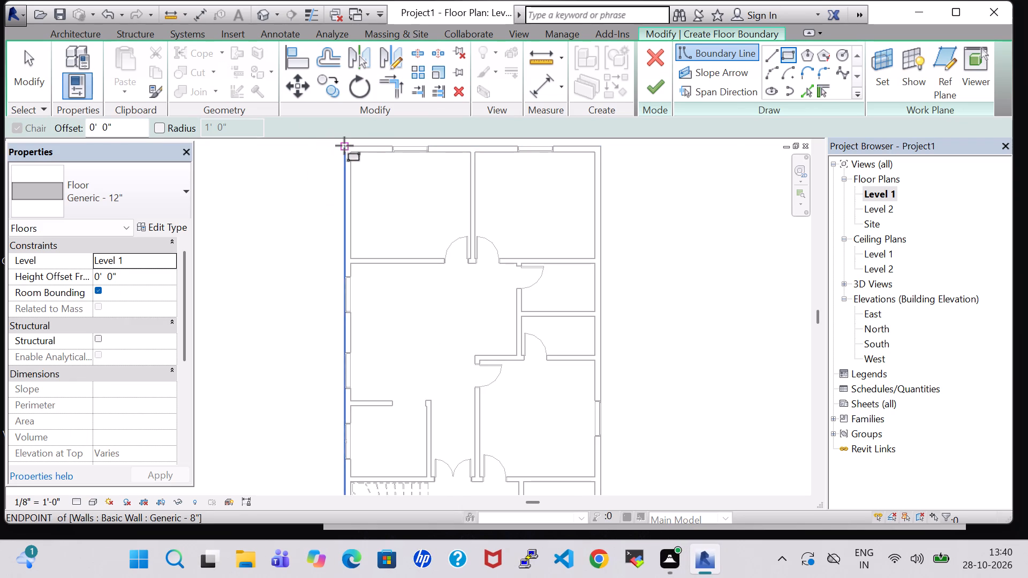
{"action": "left_click", "coordinate": [344, 146]}
{"action": "middle_click_drag", "start_coordinate": [597, 407], "coordinate": [542, 283]}
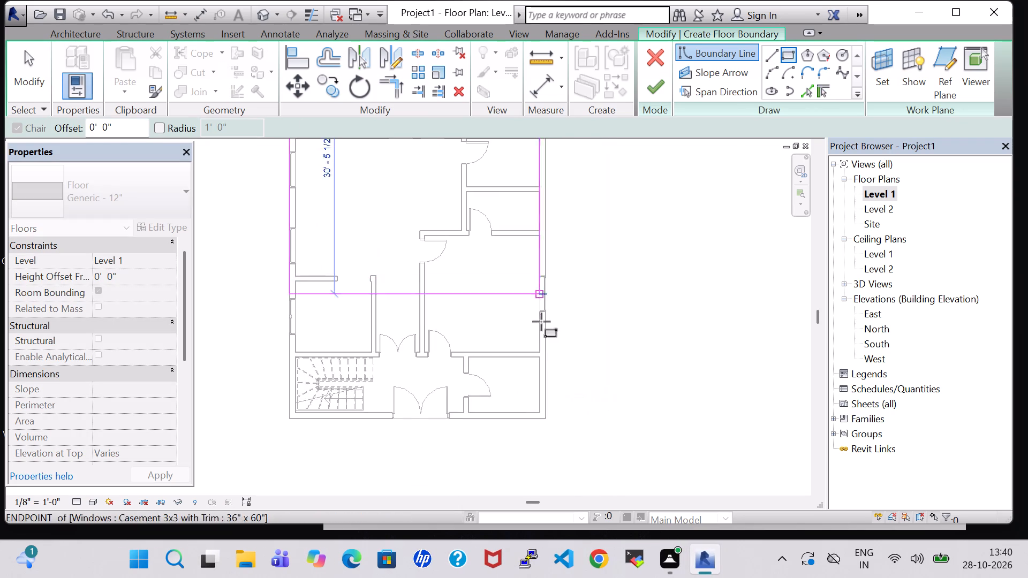
{"action": "scroll", "coordinate": [544, 426], "scroll_direction": "up", "scroll_amount": 3}
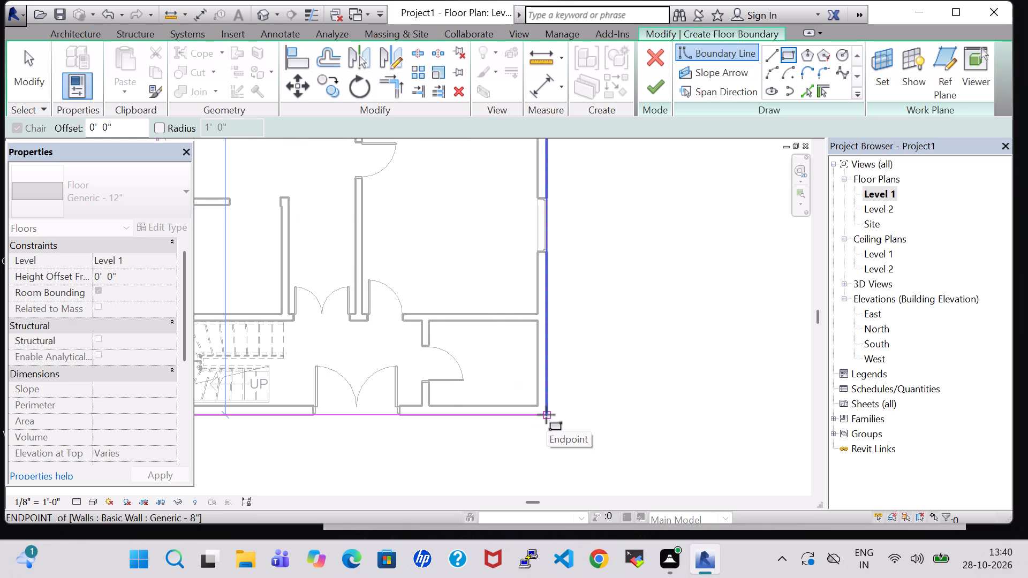
{"action": "middle_click_drag", "start_coordinate": [546, 415], "coordinate": [646, 410]}
{"action": "left_click", "coordinate": [646, 410]}
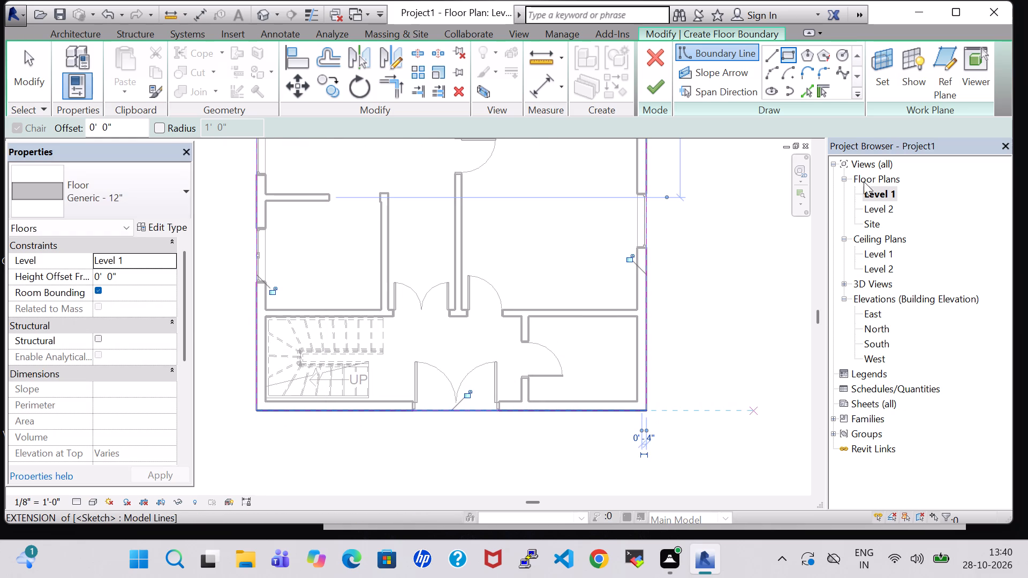
{"action": "left_click", "coordinate": [663, 88]}
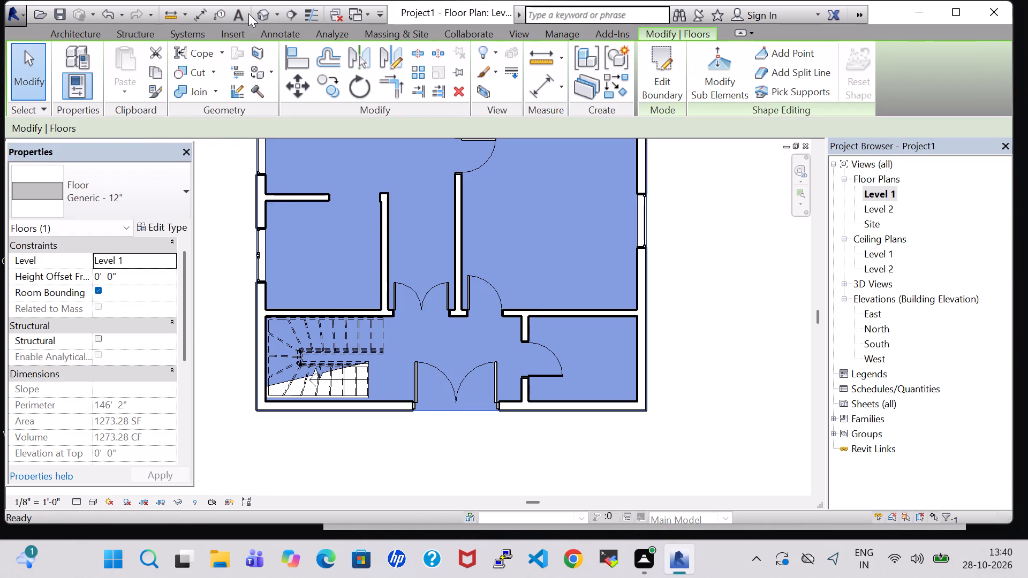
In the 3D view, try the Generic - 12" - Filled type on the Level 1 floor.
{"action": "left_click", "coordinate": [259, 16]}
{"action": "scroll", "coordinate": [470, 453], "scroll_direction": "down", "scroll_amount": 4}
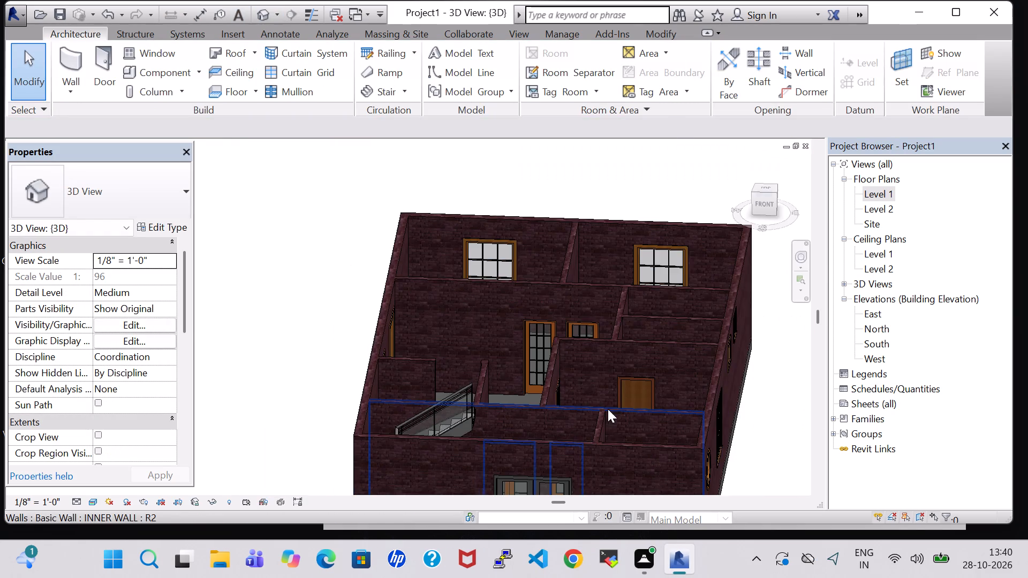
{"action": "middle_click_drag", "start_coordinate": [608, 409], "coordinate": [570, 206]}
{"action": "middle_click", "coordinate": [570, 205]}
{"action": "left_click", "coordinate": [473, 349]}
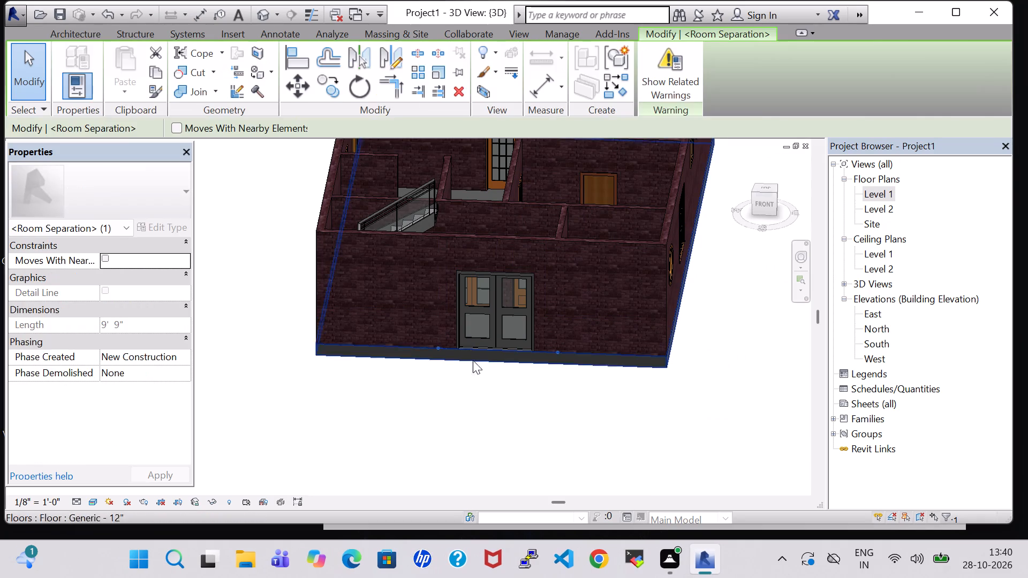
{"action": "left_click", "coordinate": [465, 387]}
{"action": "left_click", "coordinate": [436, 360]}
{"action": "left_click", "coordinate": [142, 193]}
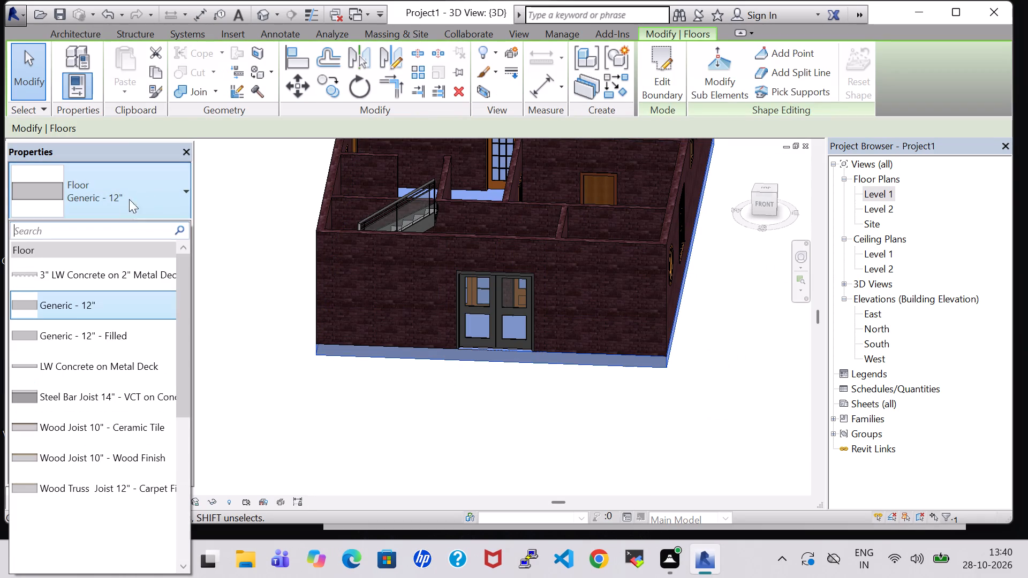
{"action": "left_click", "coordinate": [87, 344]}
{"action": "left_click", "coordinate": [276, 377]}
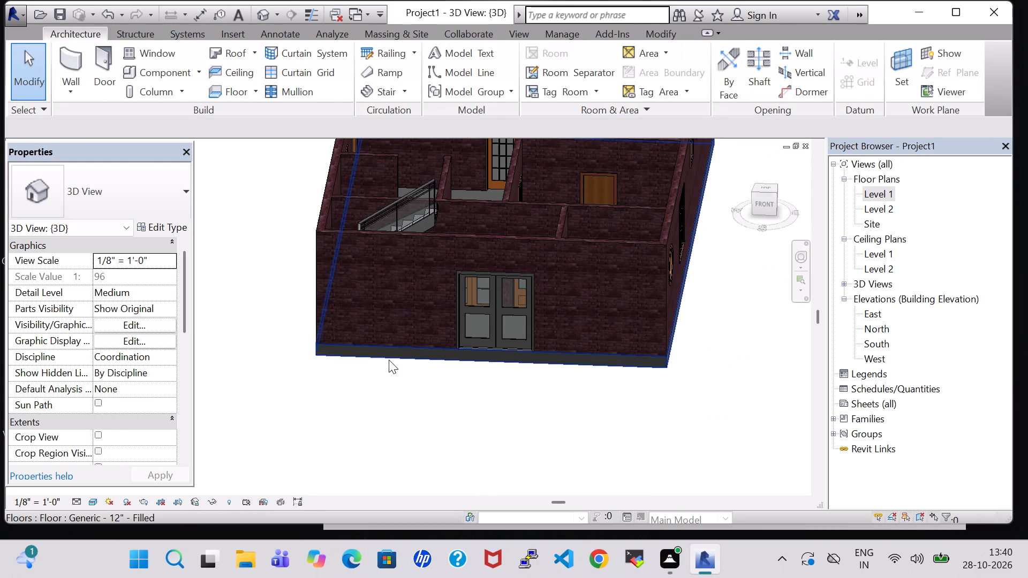
Change the Level 1 floor to the LW Concrete on Metal Deck type.
{"action": "left_click", "coordinate": [391, 356]}
{"action": "left_click", "coordinate": [128, 191]}
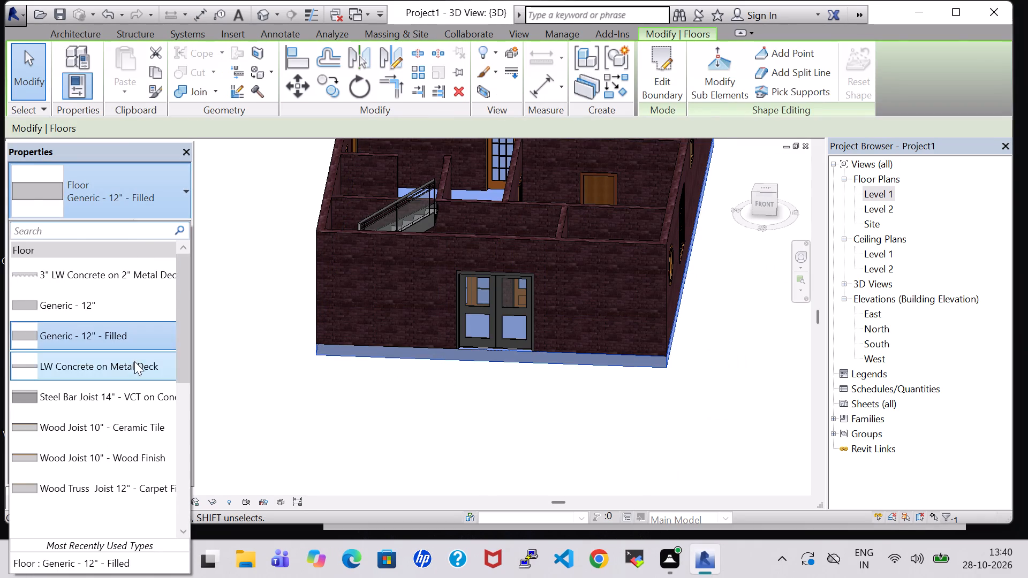
{"action": "left_click", "coordinate": [134, 363]}
{"action": "left_click", "coordinate": [328, 387]}
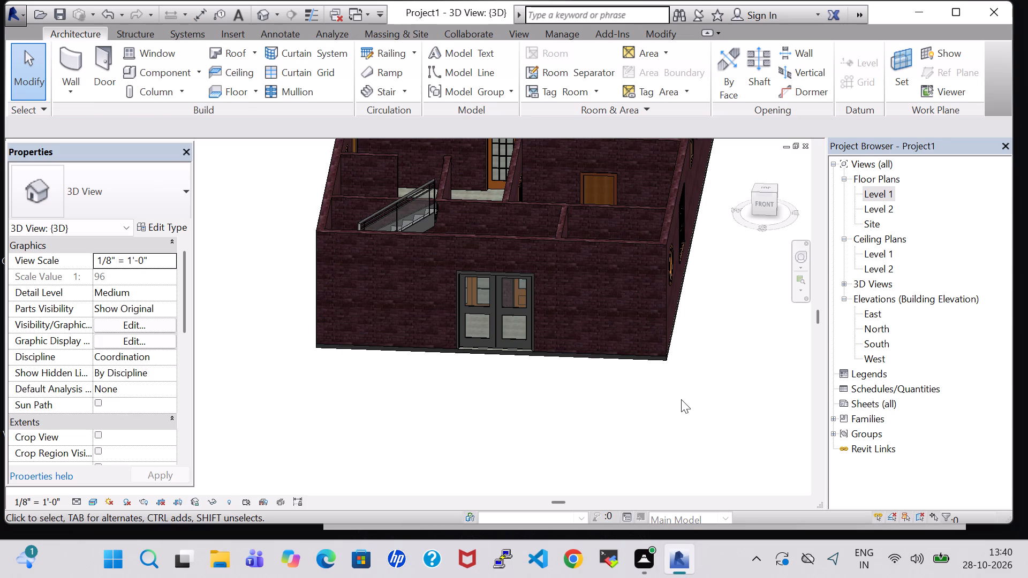
Examine the floor finish throughout the rooms and around the stair in 3D from above.
{"action": "middle_click_drag", "start_coordinate": [681, 399], "coordinate": [686, 336], "text": "shift"}
{"action": "middle_click_drag", "start_coordinate": [690, 308], "coordinate": [652, 427]}
{"action": "middle_click_drag", "start_coordinate": [684, 397], "coordinate": [678, 466], "text": "shift"}
{"action": "scroll", "coordinate": [689, 432], "scroll_direction": "down", "scroll_amount": 1, "text": "shift"}
{"action": "middle_click_drag", "start_coordinate": [679, 357], "coordinate": [675, 435]}
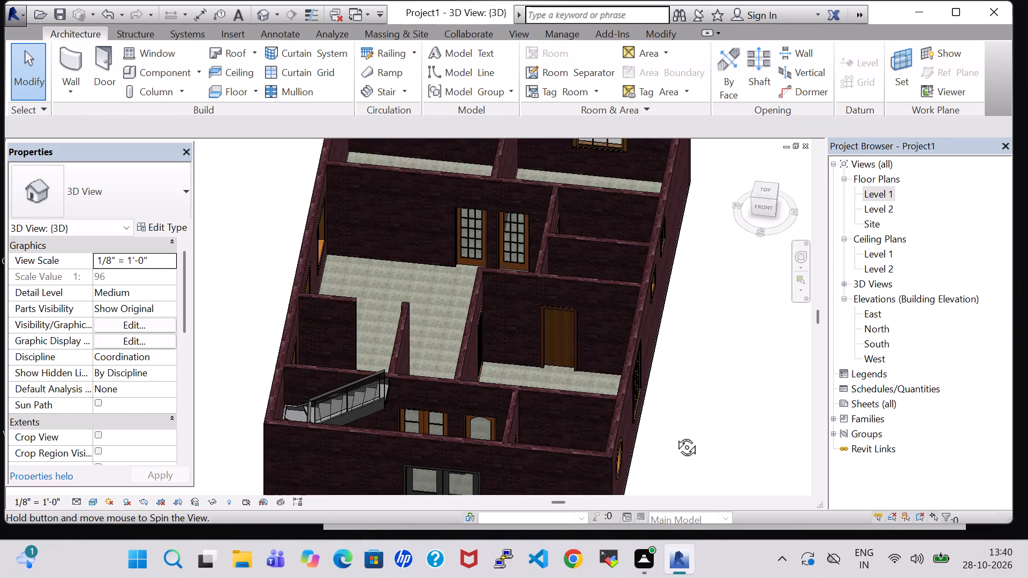
{"action": "middle_click_drag", "start_coordinate": [675, 435], "coordinate": [630, 457]}
{"action": "middle_click", "coordinate": [649, 437], "text": "shift"}
{"action": "middle_click", "coordinate": [673, 397], "text": "shift"}
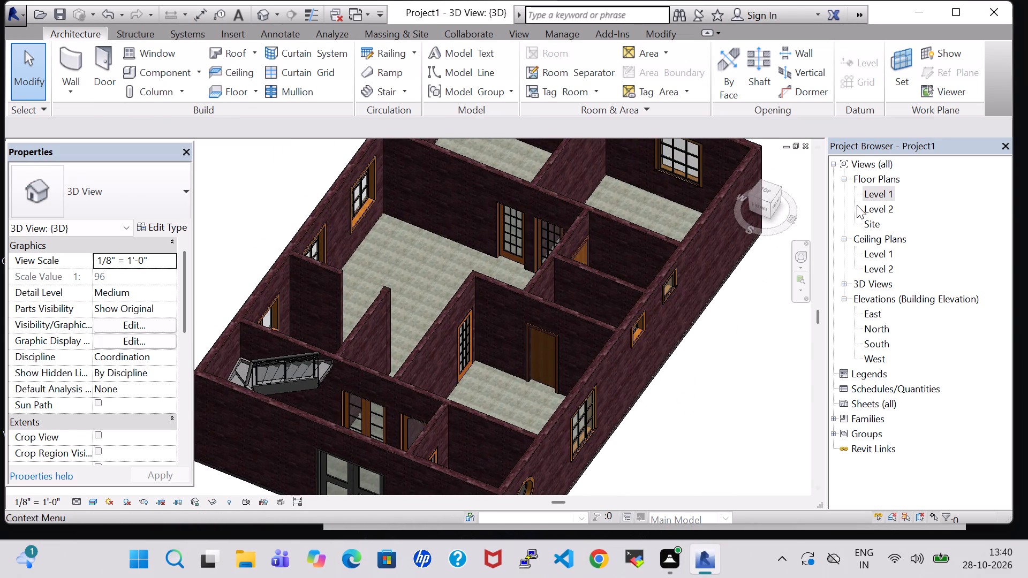
Open the Level 1 floor plan with the whole building outline in view.
{"action": "double_click", "coordinate": [875, 196]}
{"action": "scroll", "coordinate": [542, 285], "scroll_direction": "down", "scroll_amount": 5}
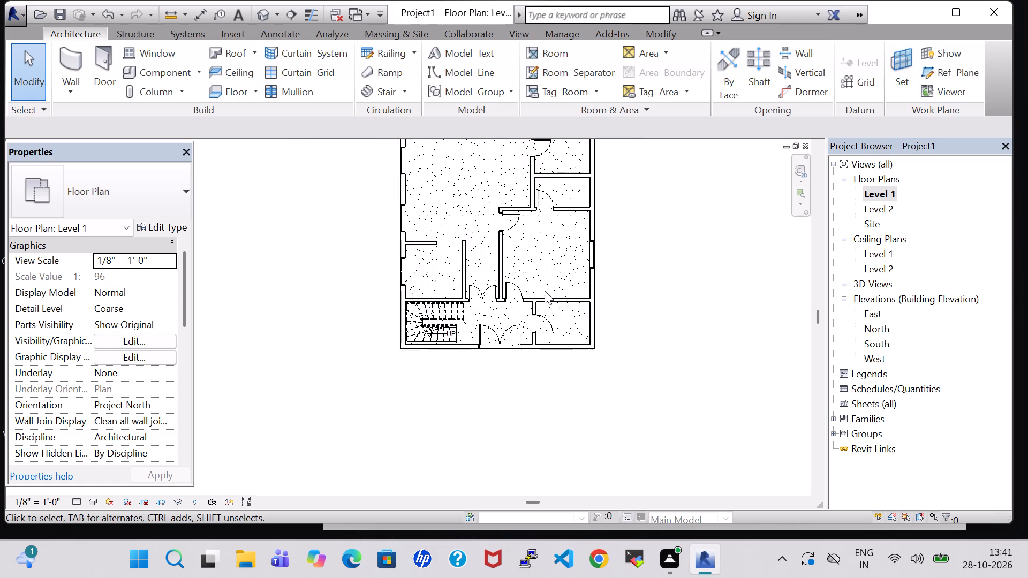
{"action": "scroll", "coordinate": [545, 291], "scroll_direction": "down", "scroll_amount": 1}
{"action": "middle_click_drag", "start_coordinate": [638, 247], "coordinate": [640, 312]}
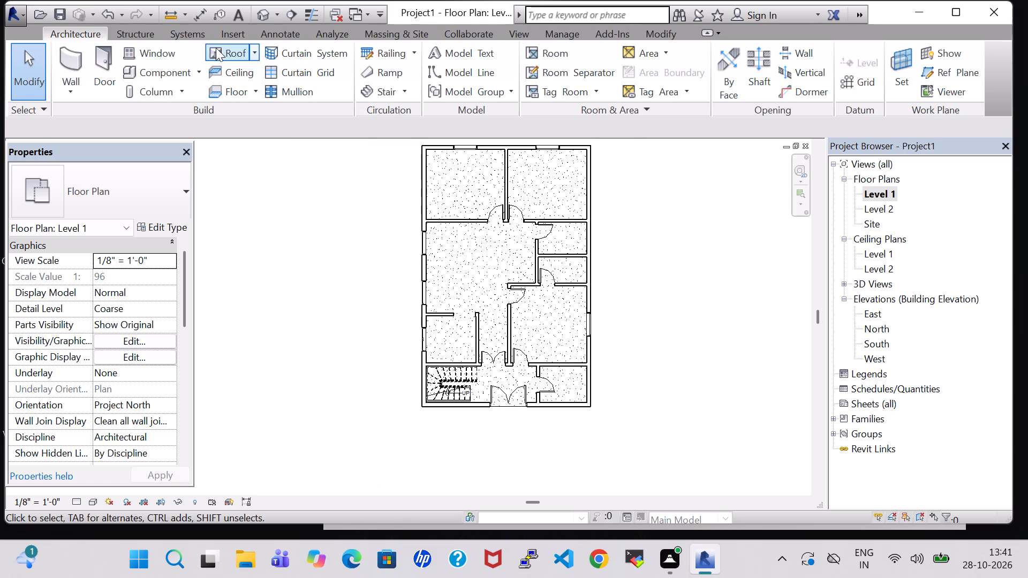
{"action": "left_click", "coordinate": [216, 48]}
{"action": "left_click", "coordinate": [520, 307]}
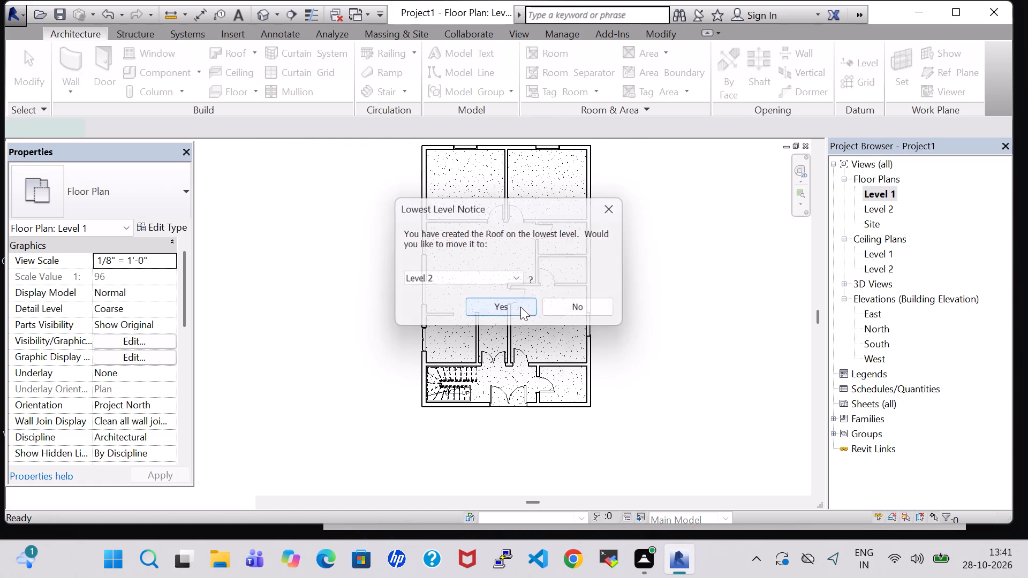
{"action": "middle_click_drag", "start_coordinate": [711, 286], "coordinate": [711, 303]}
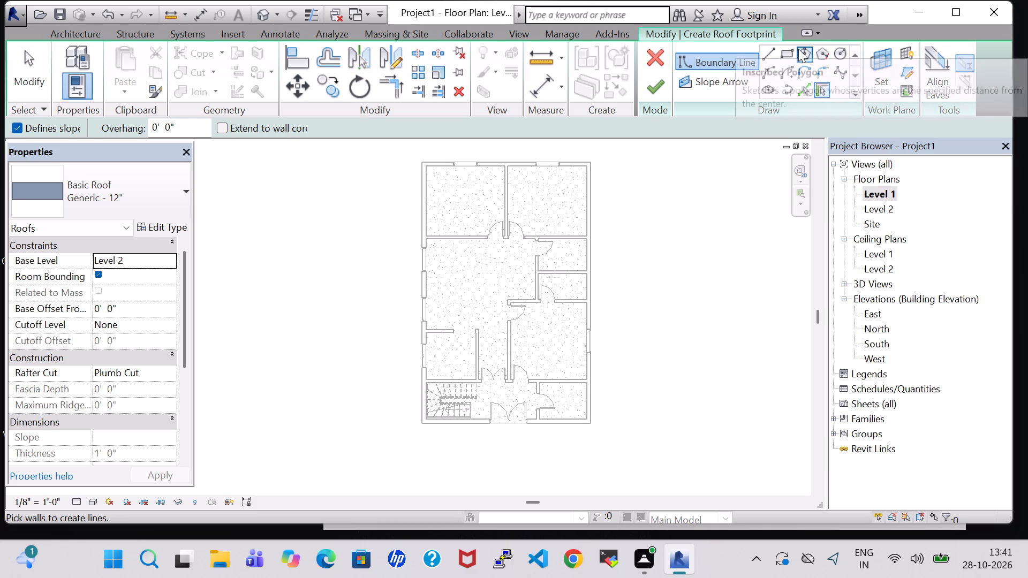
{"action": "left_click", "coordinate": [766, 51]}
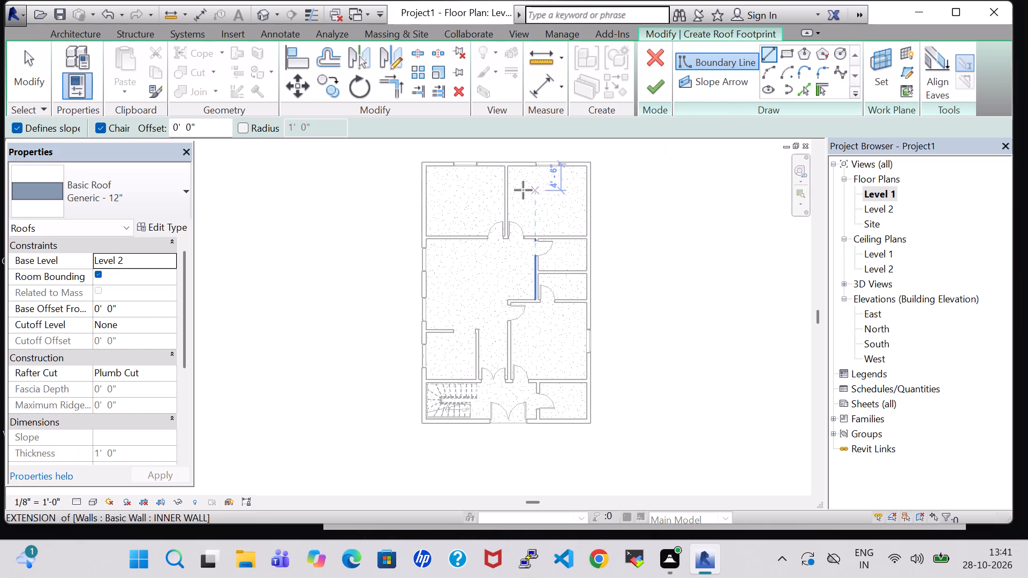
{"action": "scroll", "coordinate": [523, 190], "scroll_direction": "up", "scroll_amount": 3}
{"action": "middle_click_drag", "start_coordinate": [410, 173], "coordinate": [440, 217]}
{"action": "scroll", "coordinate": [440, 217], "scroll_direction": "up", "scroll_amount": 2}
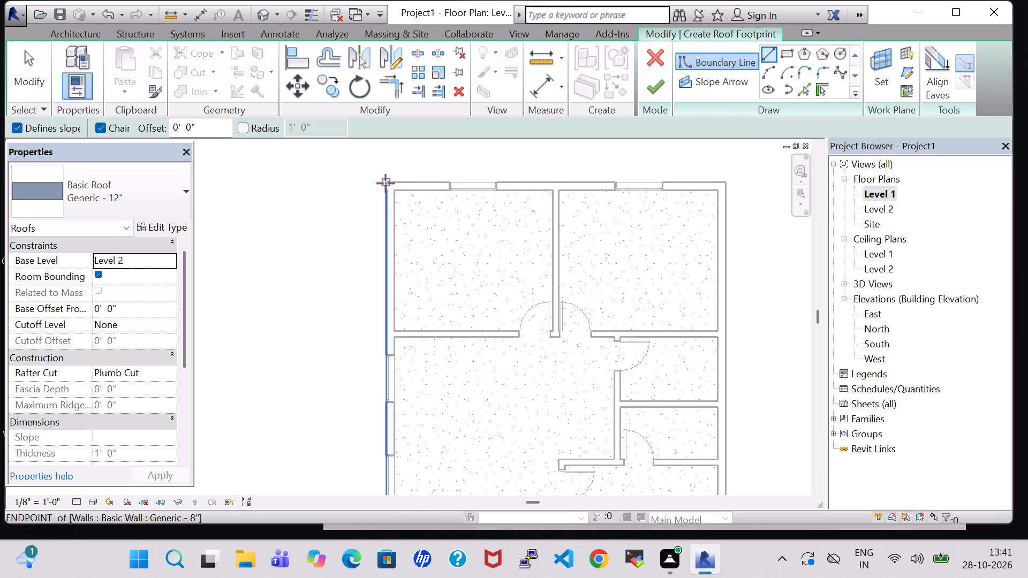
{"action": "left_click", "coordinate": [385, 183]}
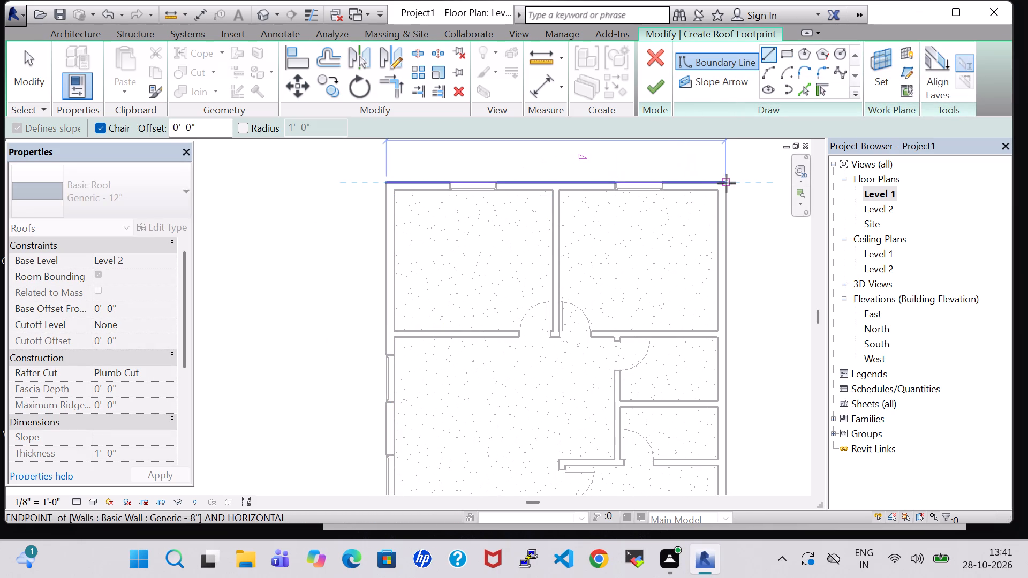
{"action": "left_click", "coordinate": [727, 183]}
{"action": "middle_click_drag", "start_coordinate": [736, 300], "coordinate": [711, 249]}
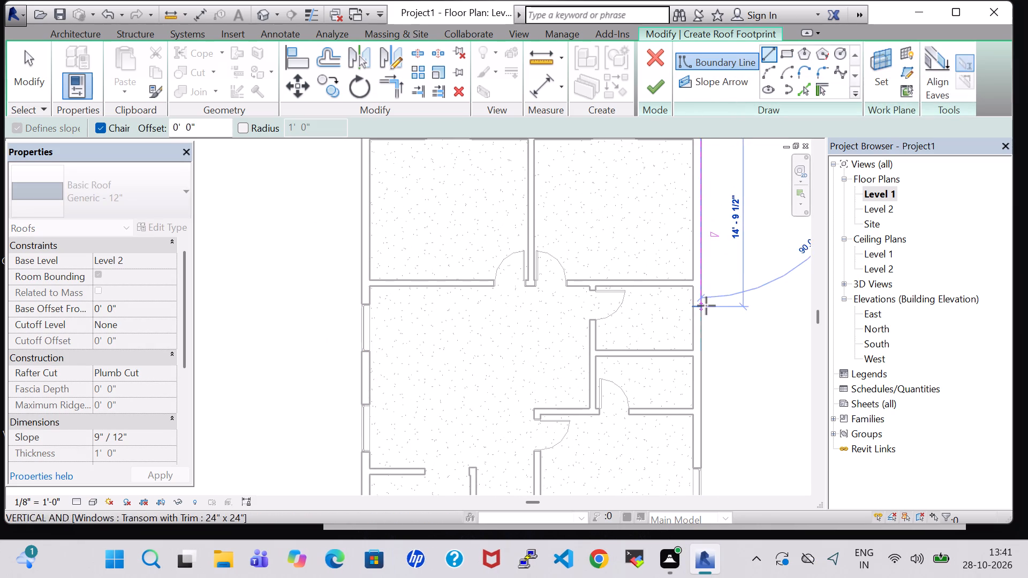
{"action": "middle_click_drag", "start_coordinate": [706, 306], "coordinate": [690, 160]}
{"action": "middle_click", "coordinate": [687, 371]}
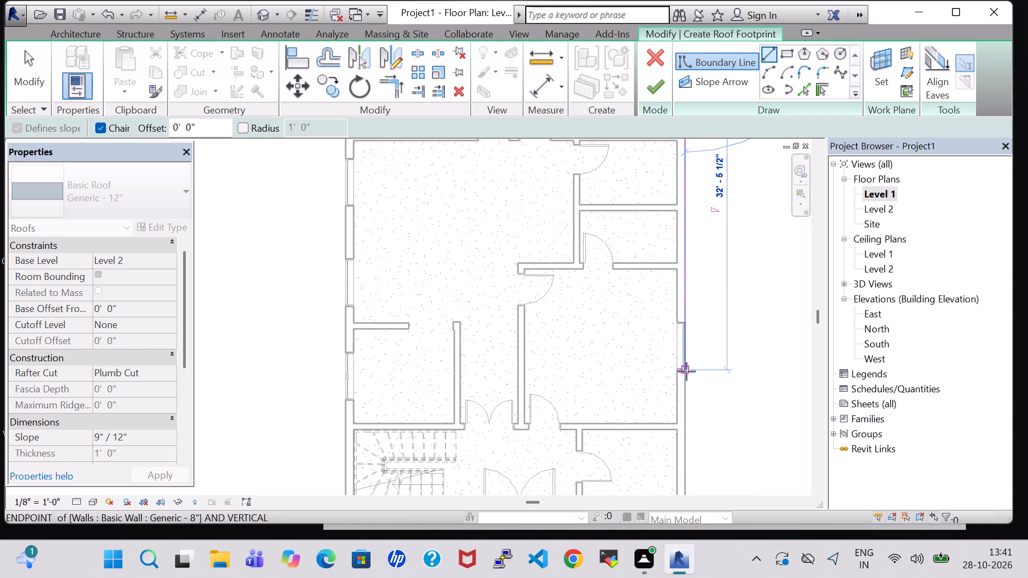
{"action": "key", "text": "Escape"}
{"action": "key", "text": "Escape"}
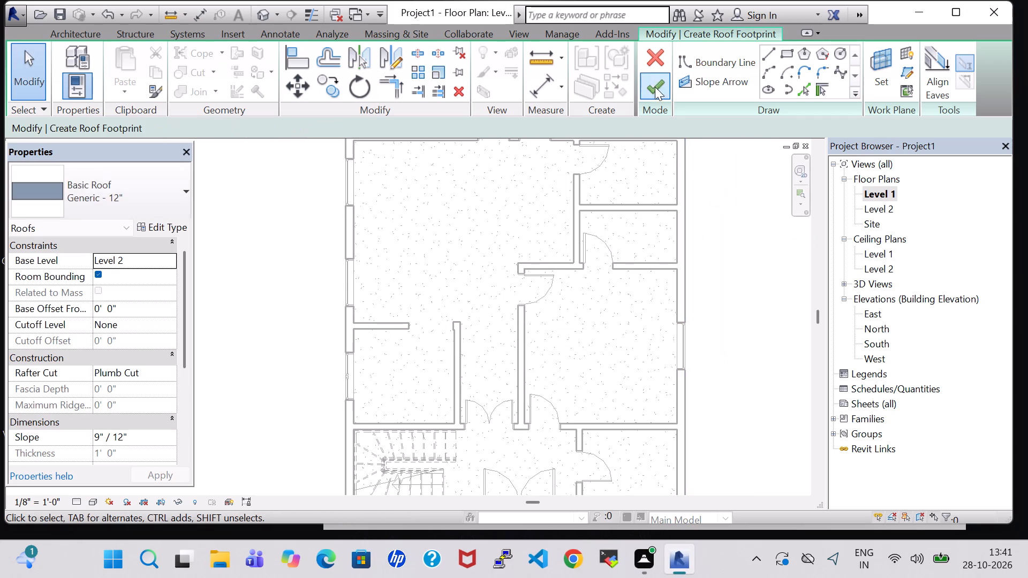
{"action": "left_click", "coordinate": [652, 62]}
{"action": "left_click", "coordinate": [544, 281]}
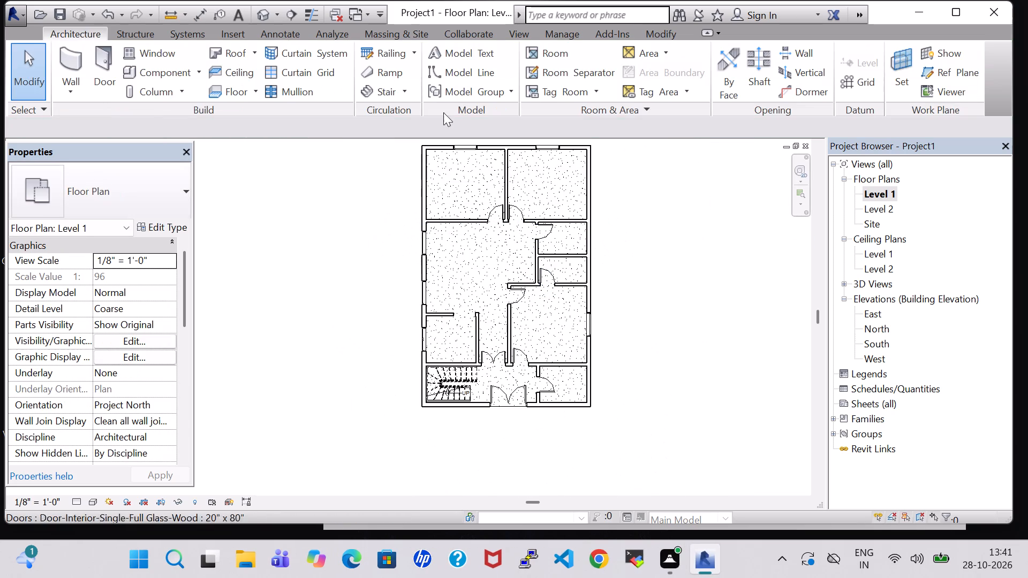
Start a Generic - 12" footprint roof based on Level 2 without defined slopes, sketching the south and west boundary lines along the outer wall faces.
{"action": "left_click", "coordinate": [232, 49]}
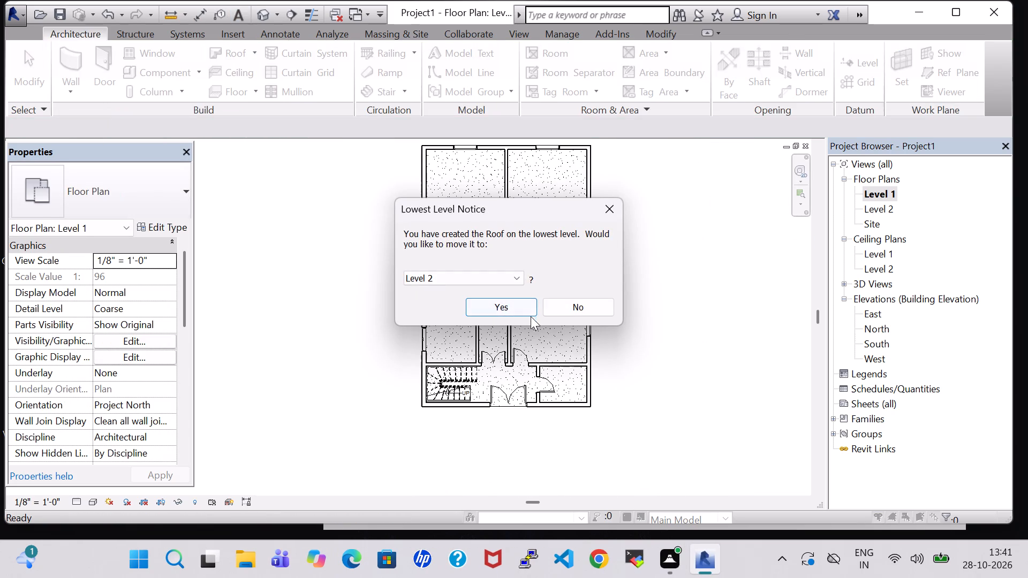
{"action": "left_click", "coordinate": [531, 310]}
{"action": "left_click", "coordinate": [15, 127]}
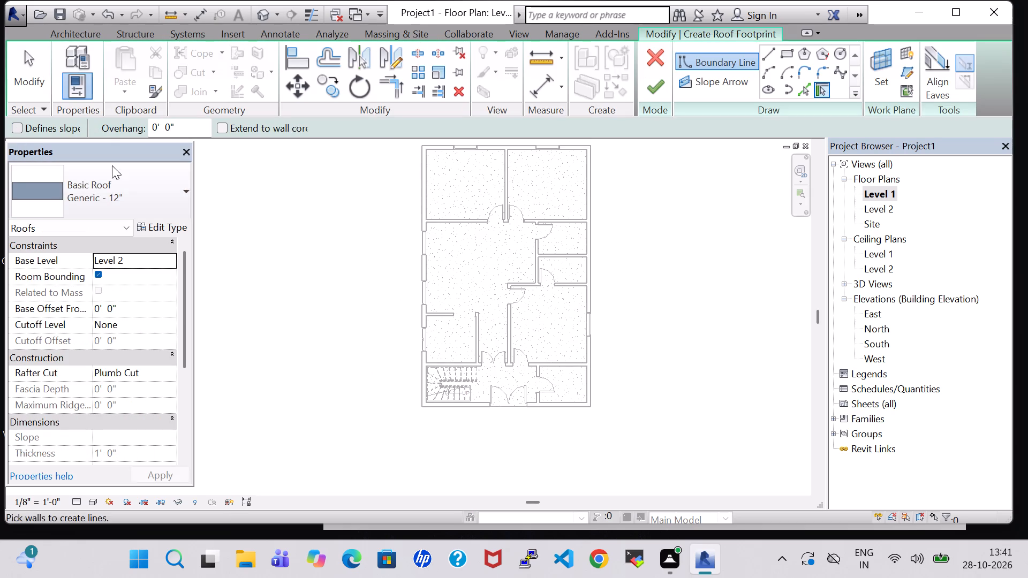
{"action": "left_click", "coordinate": [772, 50]}
{"action": "scroll", "coordinate": [584, 429], "scroll_direction": "up", "scroll_amount": 4}
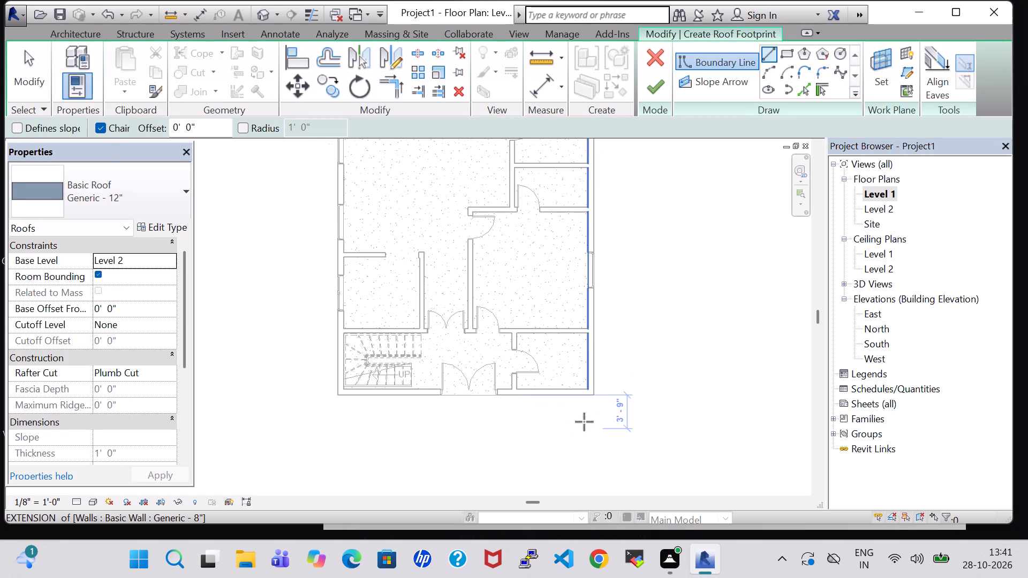
{"action": "left_click", "coordinate": [596, 390]}
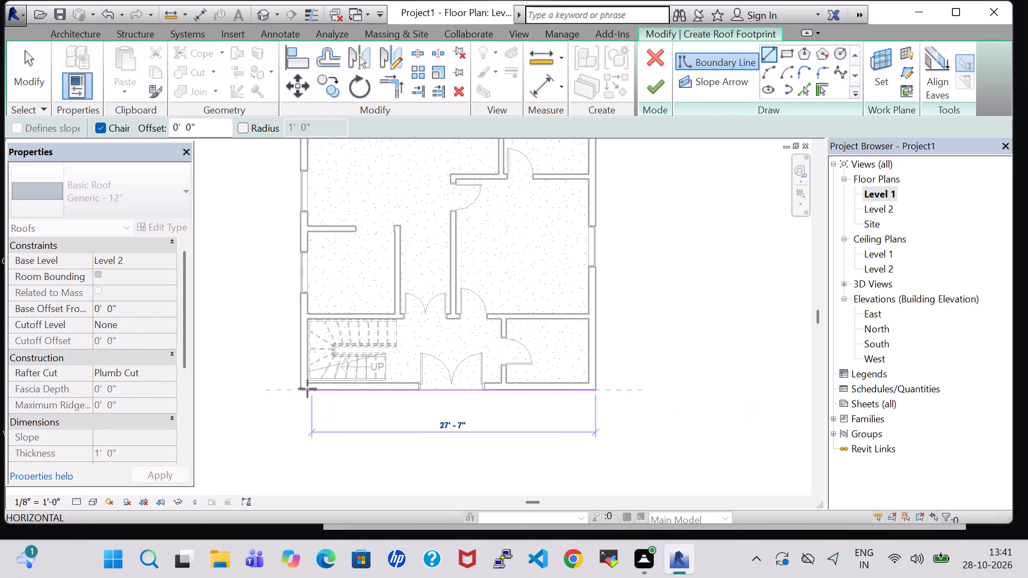
{"action": "left_click", "coordinate": [300, 389]}
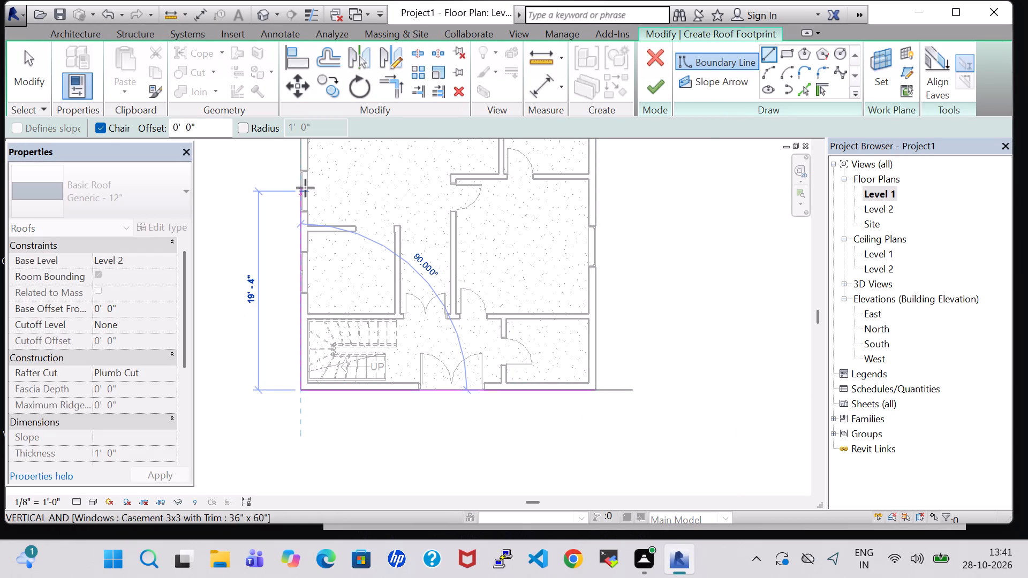
{"action": "middle_click_drag", "start_coordinate": [301, 182], "coordinate": [300, 466]}
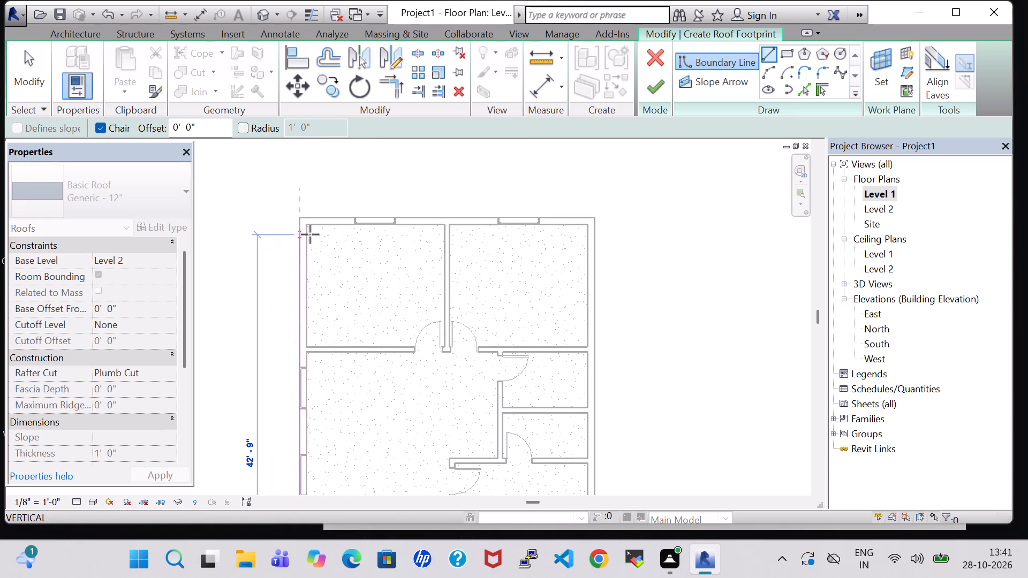
{"action": "scroll", "coordinate": [298, 234], "scroll_direction": "up", "scroll_amount": 6}
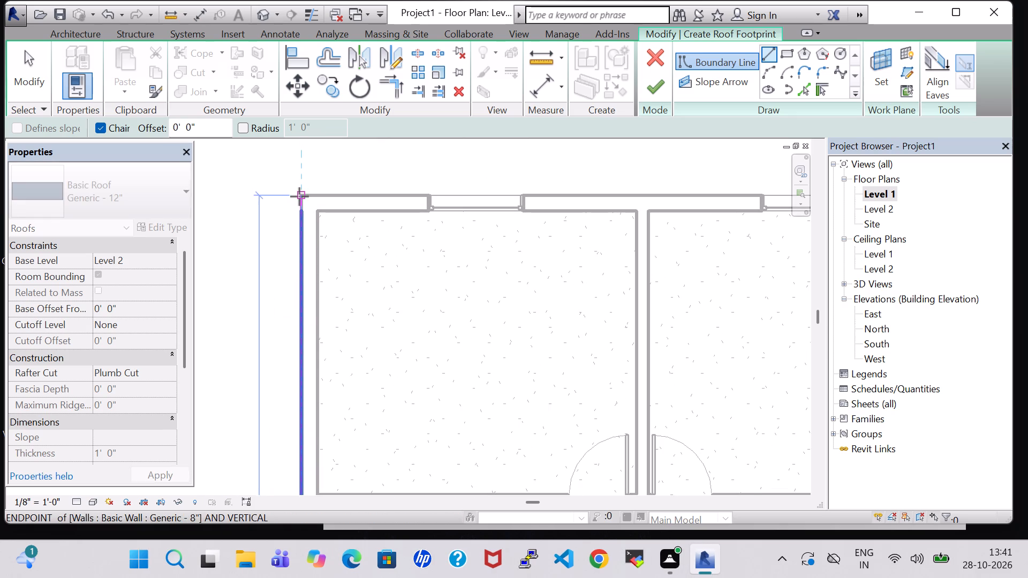
{"action": "left_click", "coordinate": [299, 196]}
Close the roof boundary along the north and east outer wall faces and finish the roof footprint.
{"action": "middle_click_drag", "start_coordinate": [657, 200], "coordinate": [496, 209]}
{"action": "middle_click_drag", "start_coordinate": [700, 204], "coordinate": [632, 206]}
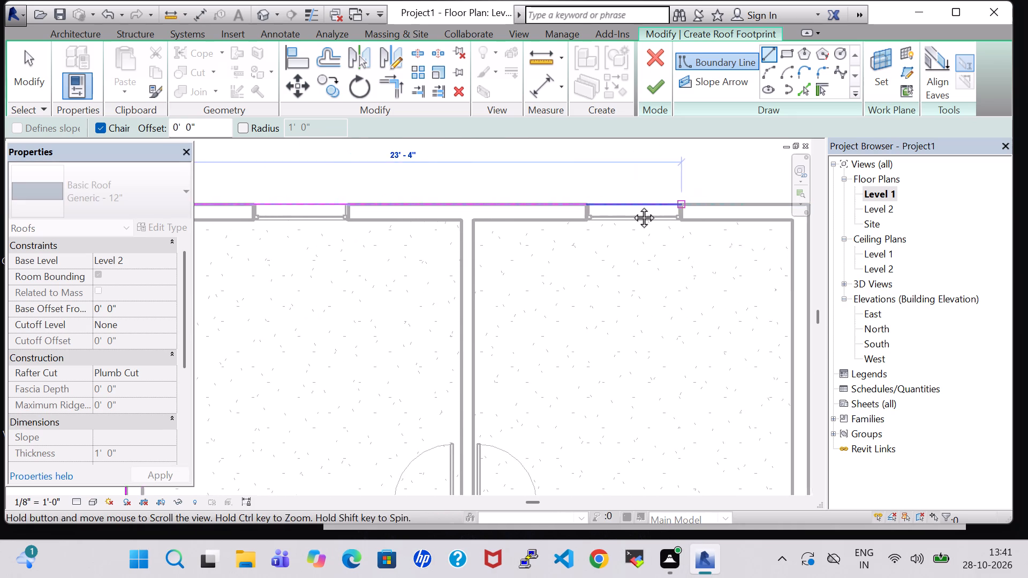
{"action": "middle_click_drag", "start_coordinate": [632, 206], "coordinate": [568, 207]}
{"action": "left_click", "coordinate": [689, 206]}
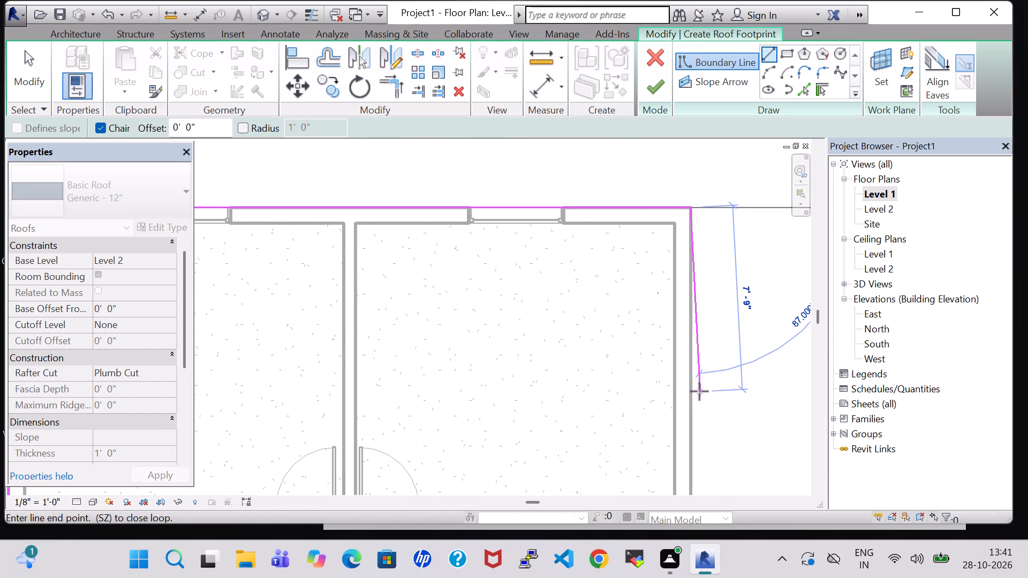
{"action": "middle_click", "coordinate": [699, 391]}
{"action": "middle_click_drag", "start_coordinate": [689, 432], "coordinate": [669, 269]}
{"action": "middle_click_drag", "start_coordinate": [669, 413], "coordinate": [648, 218]}
{"action": "middle_click_drag", "start_coordinate": [644, 398], "coordinate": [628, 180]}
{"action": "scroll", "coordinate": [628, 180], "scroll_direction": "down", "scroll_amount": 3}
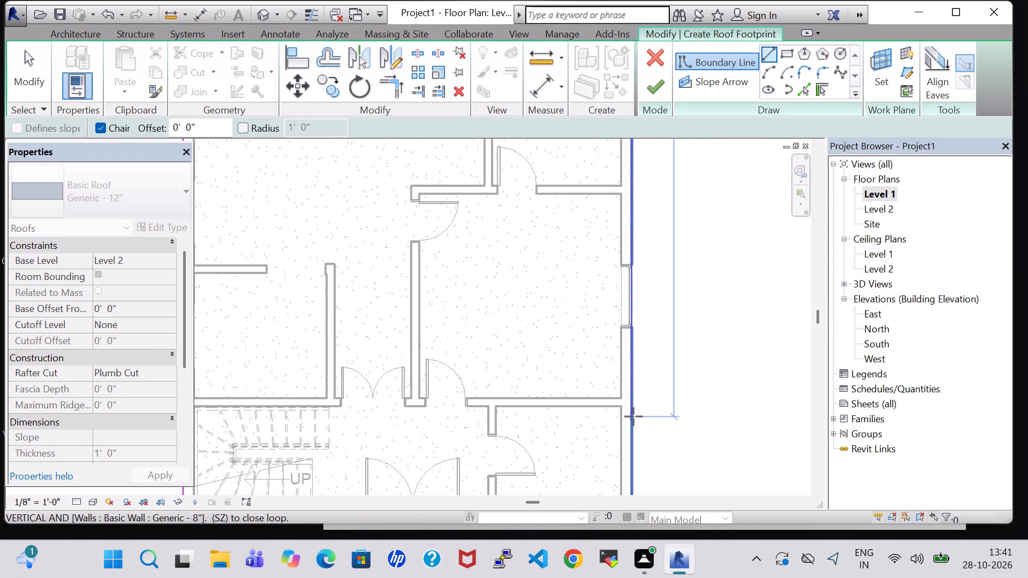
{"action": "middle_click_drag", "start_coordinate": [633, 416], "coordinate": [649, 149]}
{"action": "scroll", "coordinate": [658, 240], "scroll_direction": "up", "scroll_amount": 7}
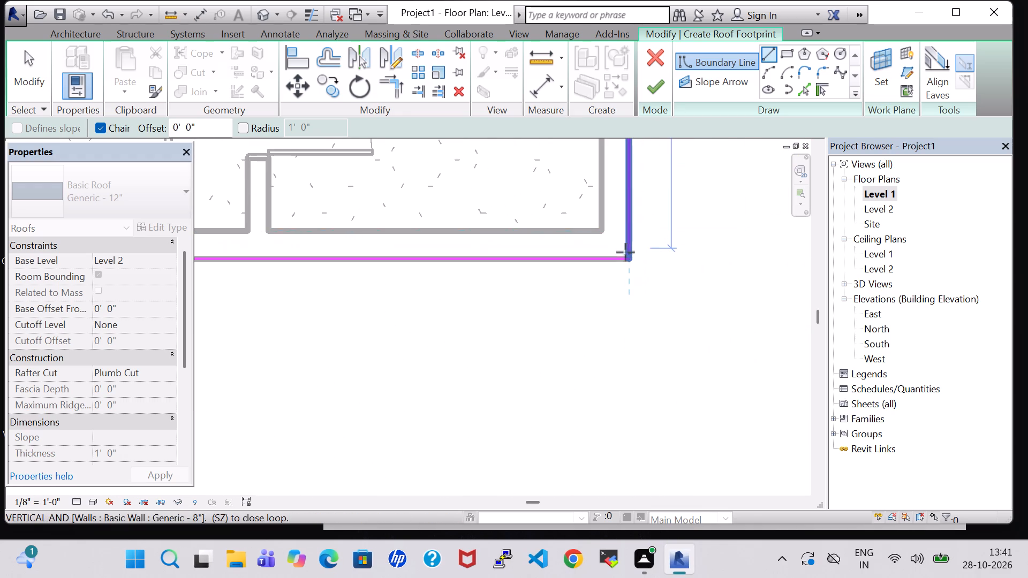
{"action": "left_click", "coordinate": [628, 258]}
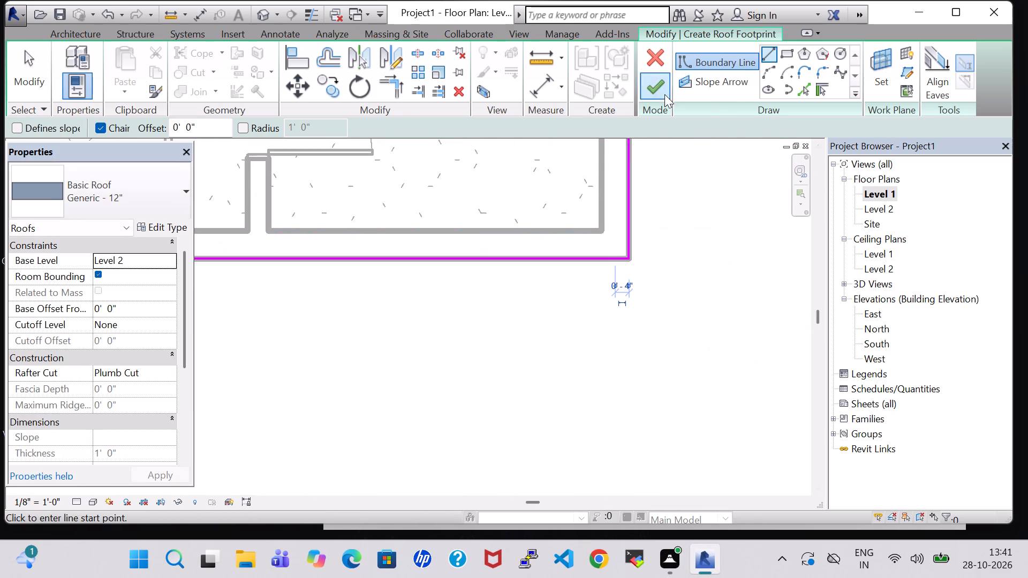
{"action": "left_click", "coordinate": [657, 94]}
{"action": "left_click", "coordinate": [562, 294]}
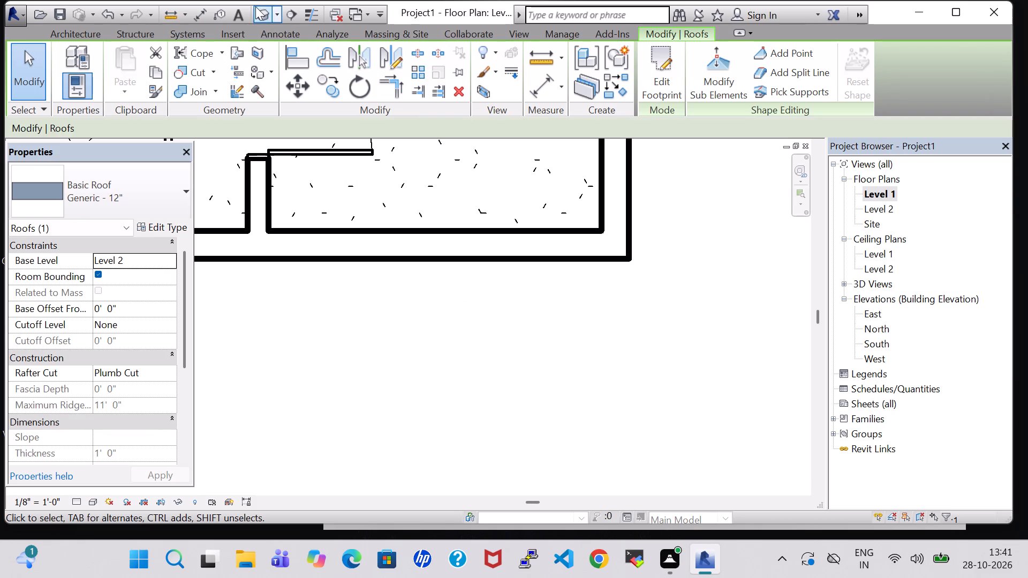
In the 3D view, change the roof type to Steel Truss - Insulation on Metal.
{"action": "left_click", "coordinate": [261, 10]}
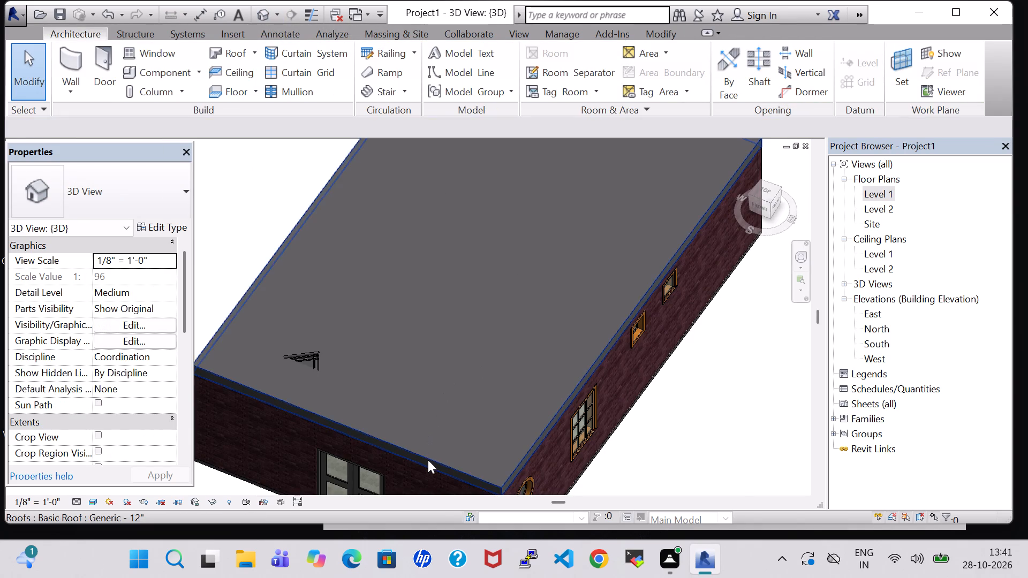
{"action": "left_click", "coordinate": [428, 460]}
{"action": "left_click", "coordinate": [152, 204]}
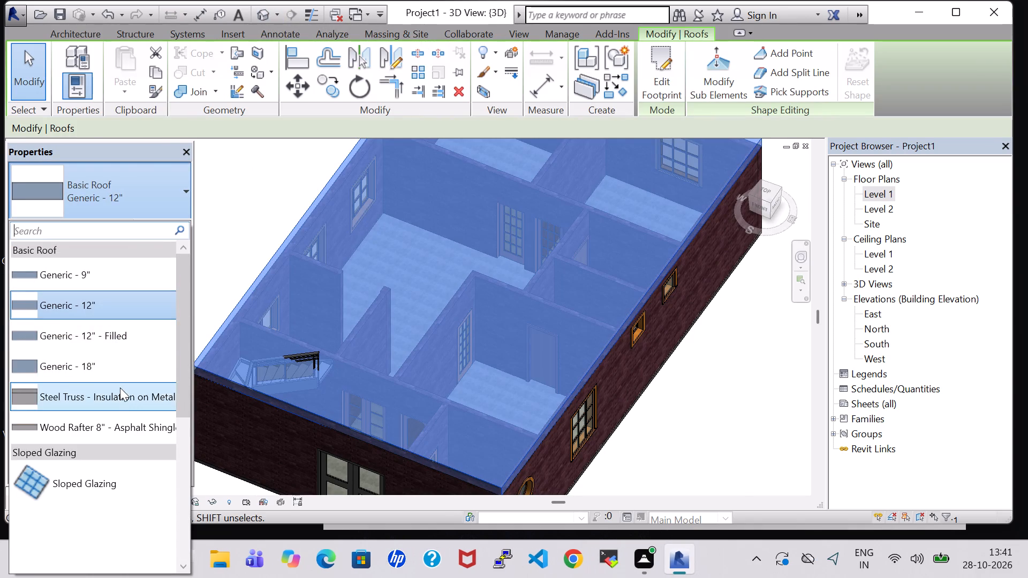
{"action": "left_click", "coordinate": [121, 399]}
{"action": "left_click", "coordinate": [689, 415]}
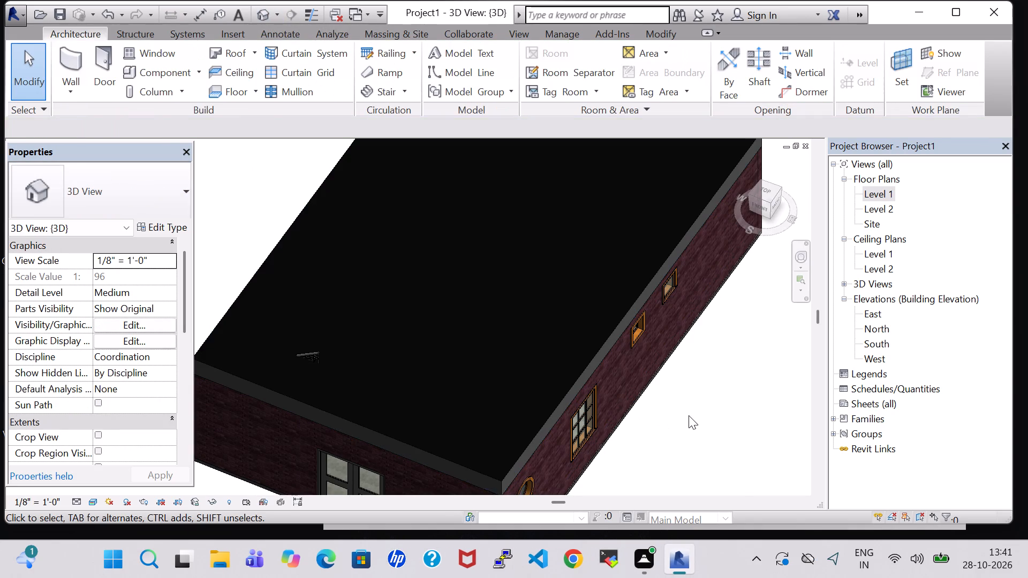
Examine the roofed building's front and right-side exterior in 3D, and the entrance area on the Level 1 plan.
{"action": "middle_click_drag", "start_coordinate": [689, 415], "coordinate": [729, 271], "text": "shift"}
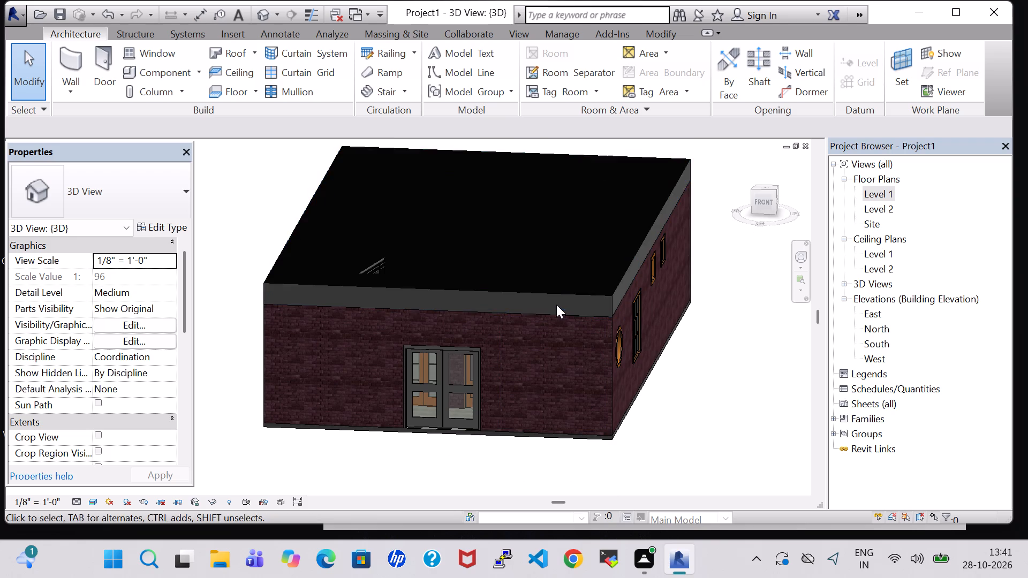
{"action": "double_click", "coordinate": [883, 192]}
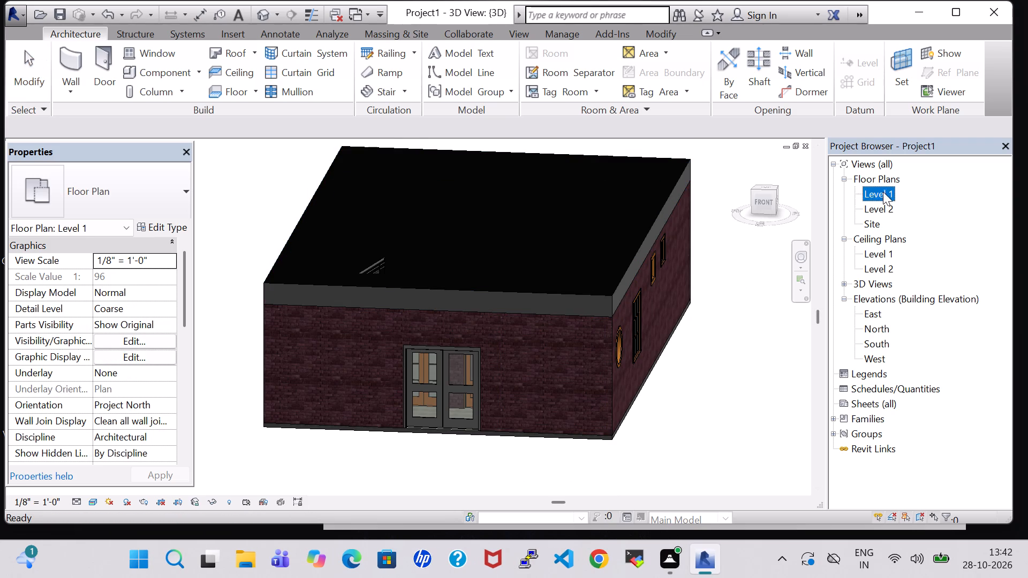
{"action": "scroll", "coordinate": [638, 258], "scroll_direction": "down", "scroll_amount": 3}
{"action": "middle_click_drag", "start_coordinate": [630, 260], "coordinate": [670, 331]}
{"action": "scroll", "coordinate": [671, 332], "scroll_direction": "down", "scroll_amount": 4}
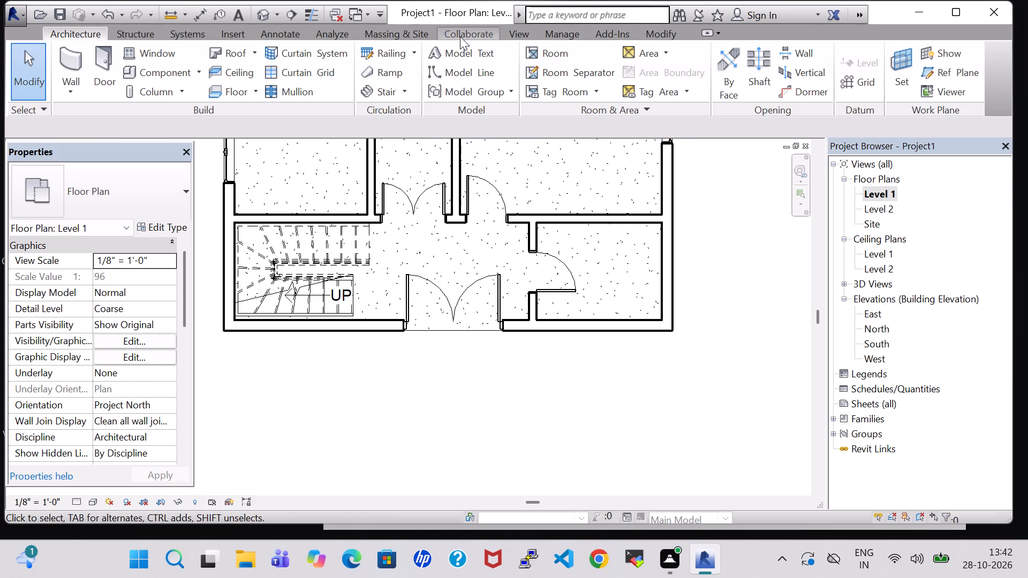
{"action": "left_click", "coordinate": [263, 10]}
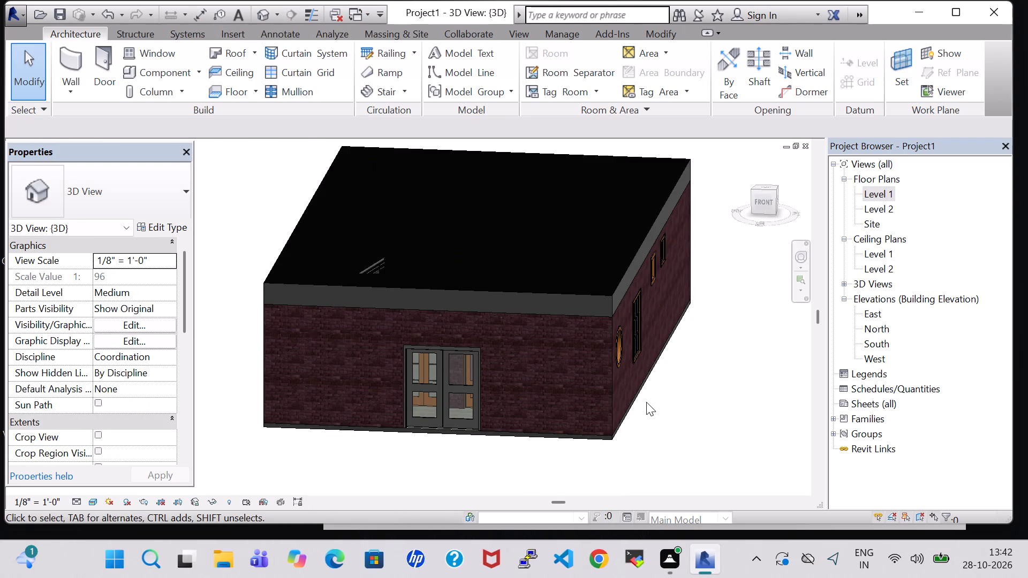
{"action": "middle_click_drag", "start_coordinate": [666, 397], "coordinate": [522, 383], "text": "shift"}
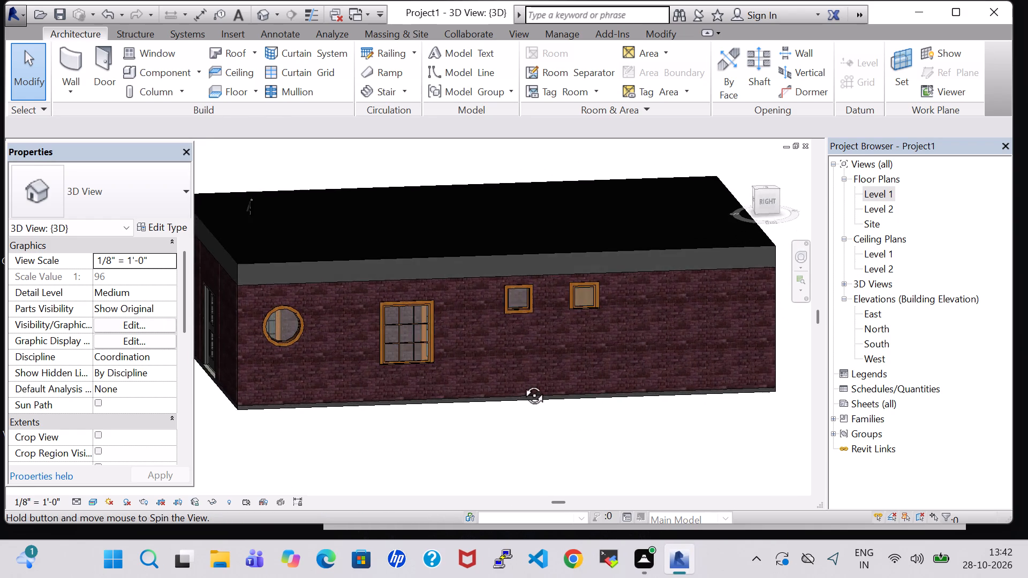
{"action": "middle_click_drag", "start_coordinate": [522, 383], "coordinate": [577, 368], "text": "shift"}
{"action": "middle_click_drag", "start_coordinate": [599, 368], "coordinate": [717, 376], "text": "shift"}
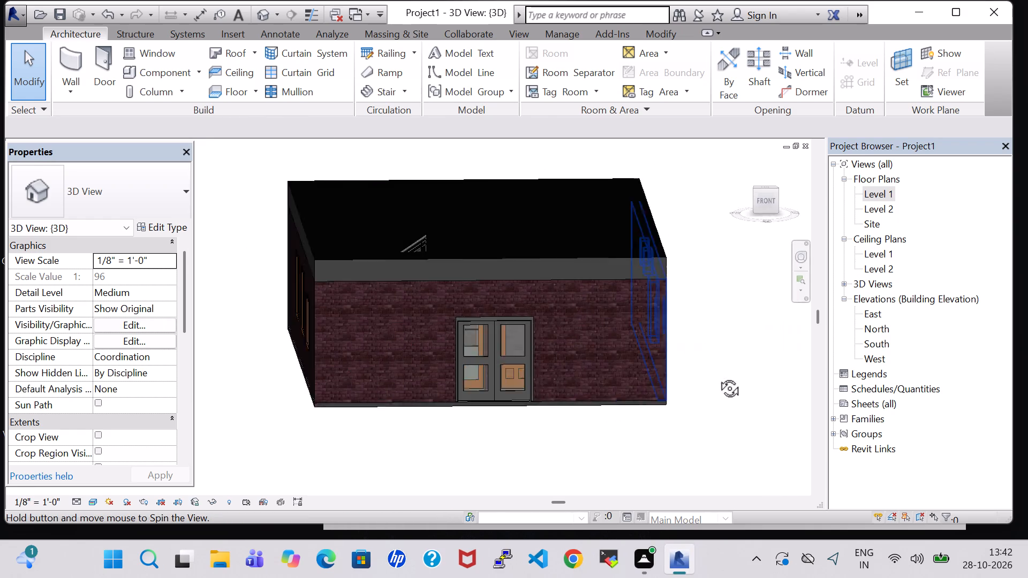
{"action": "middle_click_drag", "start_coordinate": [717, 376], "coordinate": [717, 419], "text": "shift"}
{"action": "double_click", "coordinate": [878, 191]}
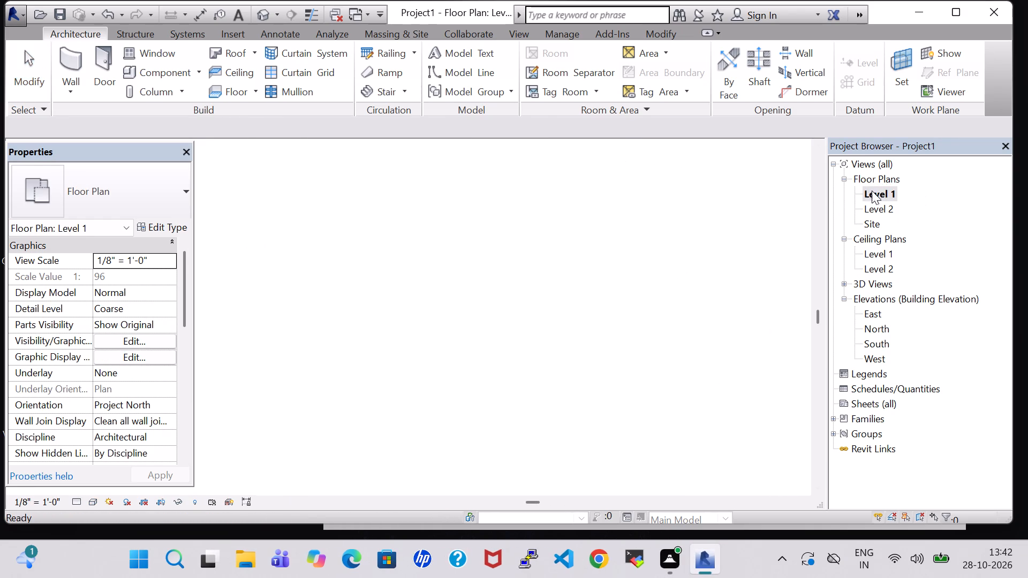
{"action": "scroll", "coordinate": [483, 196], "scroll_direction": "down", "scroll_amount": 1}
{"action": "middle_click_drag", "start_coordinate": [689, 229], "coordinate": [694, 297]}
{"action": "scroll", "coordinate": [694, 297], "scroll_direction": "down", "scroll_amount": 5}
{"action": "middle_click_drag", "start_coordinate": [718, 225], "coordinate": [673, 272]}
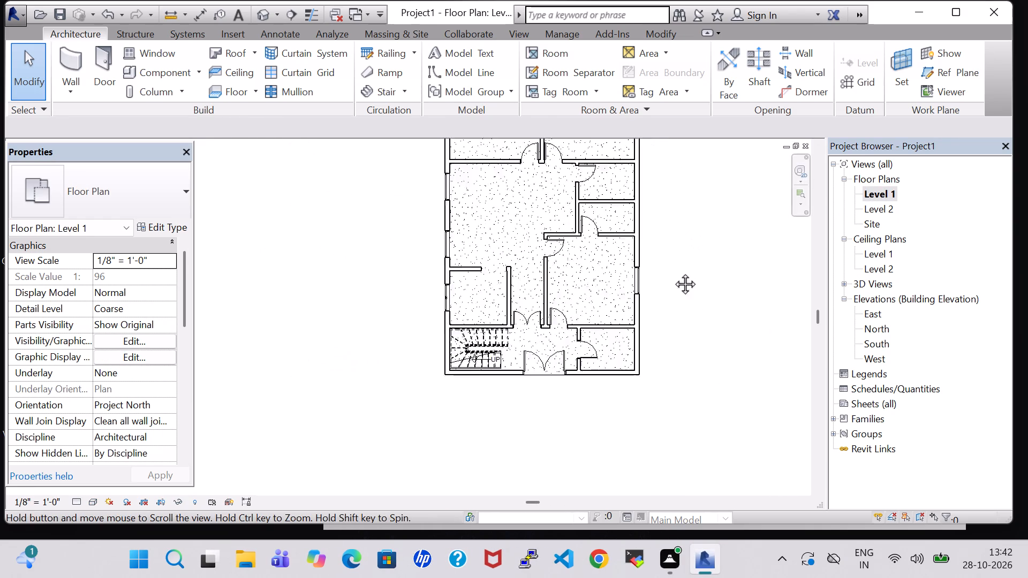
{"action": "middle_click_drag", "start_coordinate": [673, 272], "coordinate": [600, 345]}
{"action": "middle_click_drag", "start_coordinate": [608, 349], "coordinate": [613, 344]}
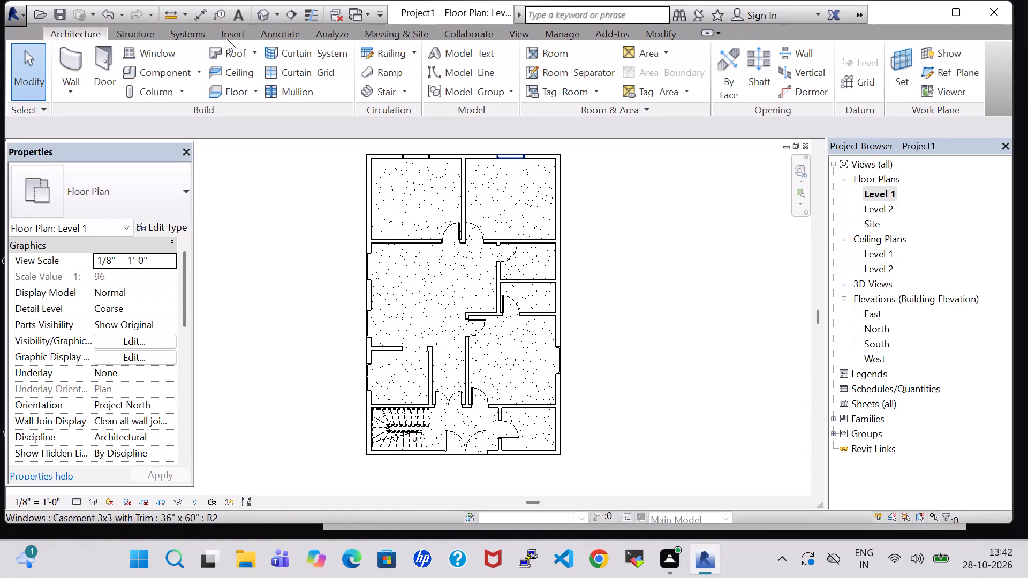
Edit the roof footprint on the Level 1 plan, adding a rectangular stairwell opening about 8'-7" by 6'-2" around the stair, and finish the footprint.
{"action": "left_click", "coordinate": [260, 11]}
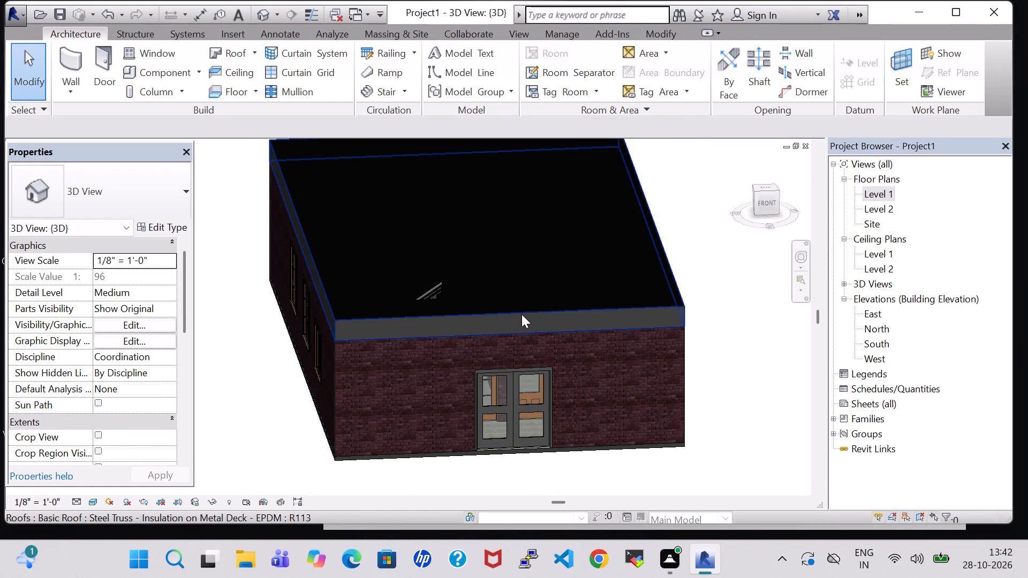
{"action": "double_click", "coordinate": [521, 314]}
{"action": "middle_click_drag", "start_coordinate": [694, 241], "coordinate": [677, 286]}
{"action": "middle_click", "coordinate": [676, 287]}
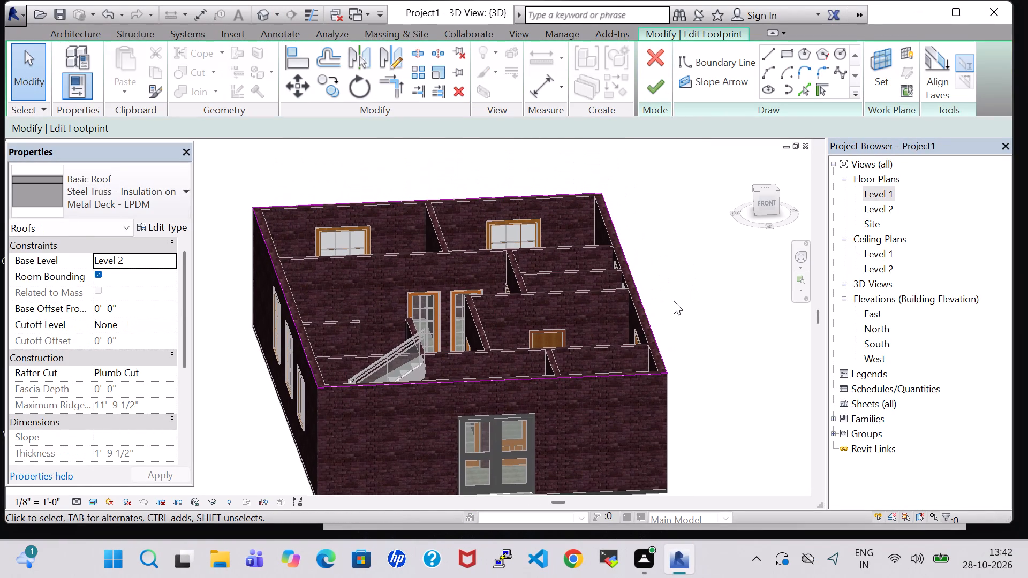
{"action": "middle_click_drag", "start_coordinate": [674, 301], "coordinate": [664, 323], "text": "shift"}
{"action": "middle_click_drag", "start_coordinate": [664, 323], "coordinate": [664, 333], "text": "shift"}
{"action": "middle_click_drag", "start_coordinate": [665, 333], "coordinate": [659, 273]}
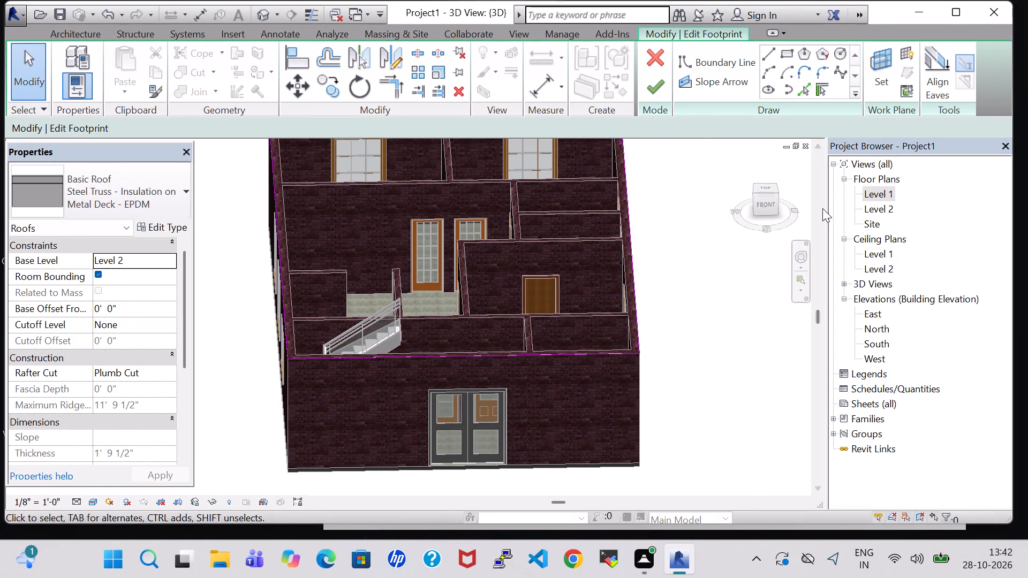
{"action": "double_click", "coordinate": [872, 192]}
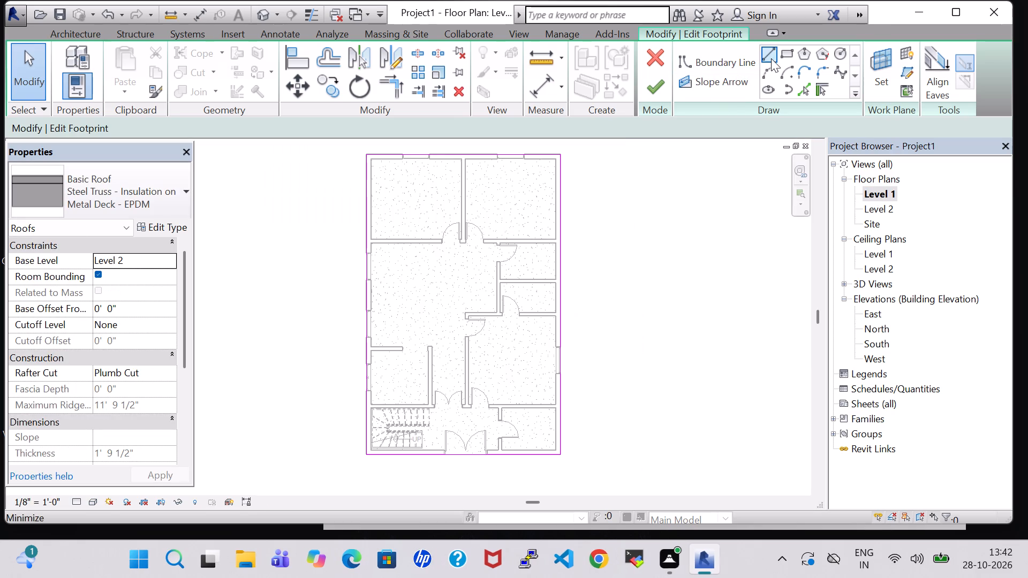
{"action": "left_click", "coordinate": [771, 54]}
{"action": "scroll", "coordinate": [436, 422], "scroll_direction": "up", "scroll_amount": 8}
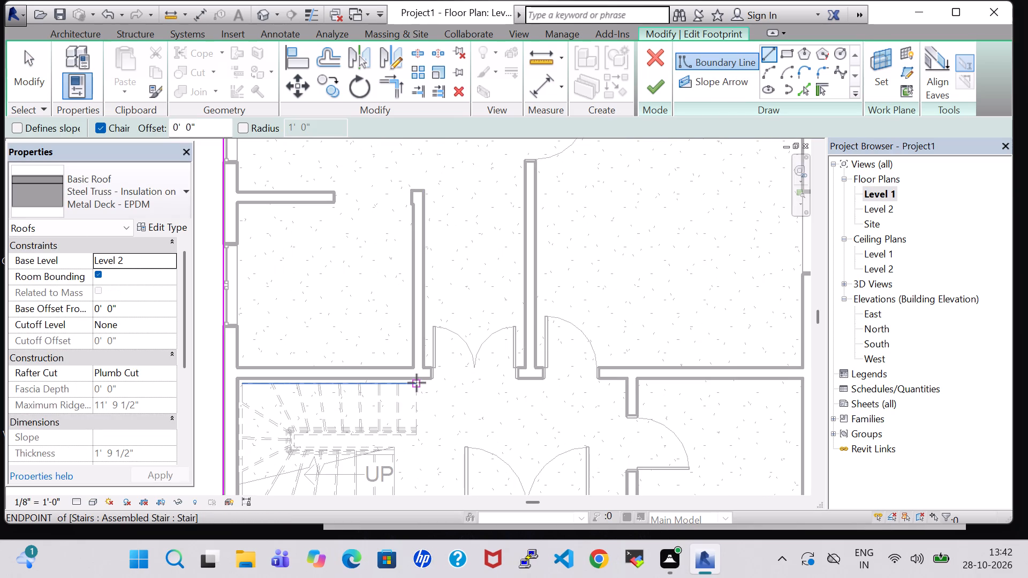
{"action": "left_click", "coordinate": [417, 379]}
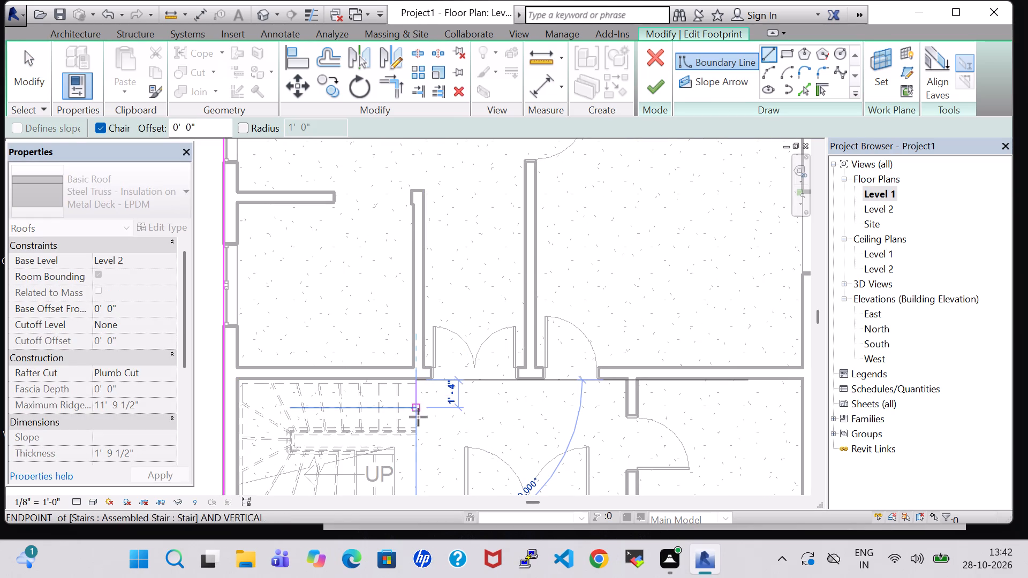
{"action": "middle_click_drag", "start_coordinate": [418, 438], "coordinate": [414, 329]}
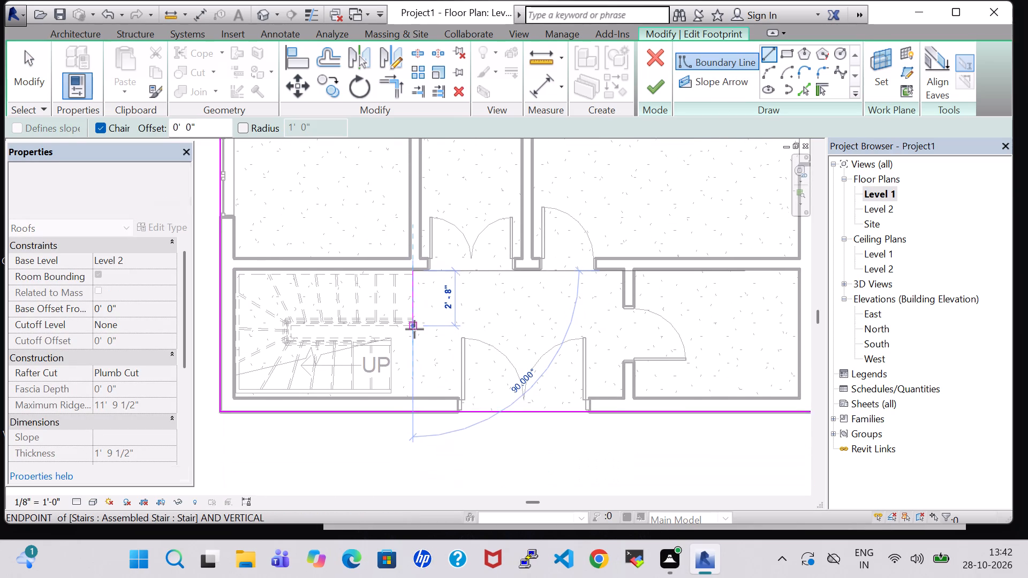
{"action": "left_click", "coordinate": [415, 394]}
{"action": "left_click", "coordinate": [236, 396]}
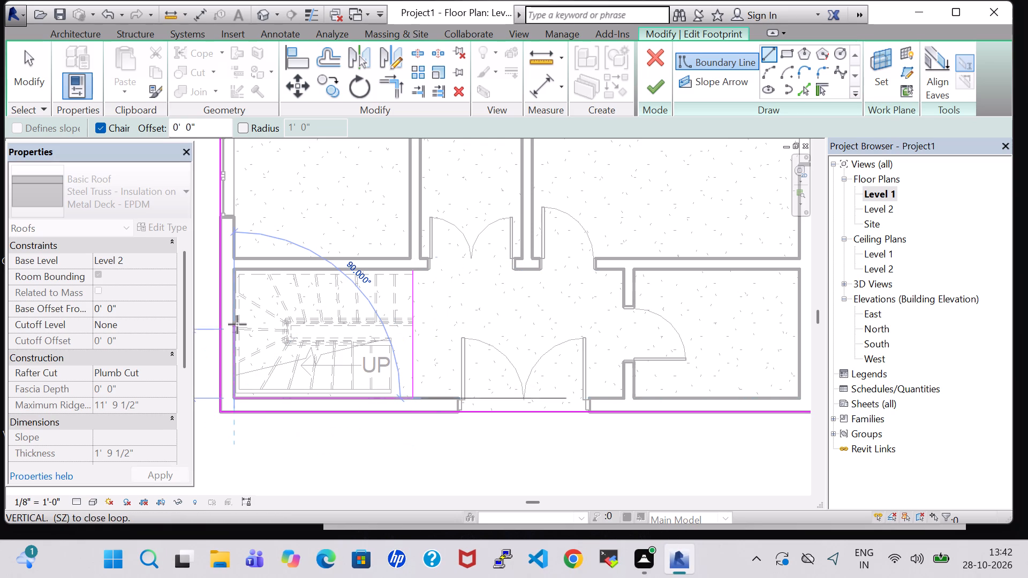
{"action": "left_click", "coordinate": [235, 271]}
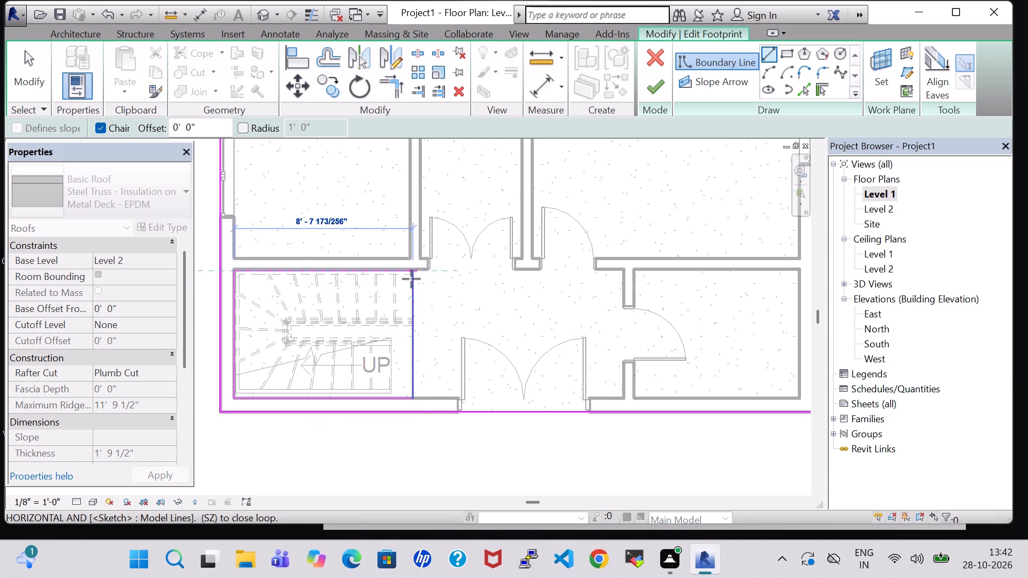
{"action": "left_click", "coordinate": [411, 279]}
{"action": "left_click", "coordinate": [651, 81]}
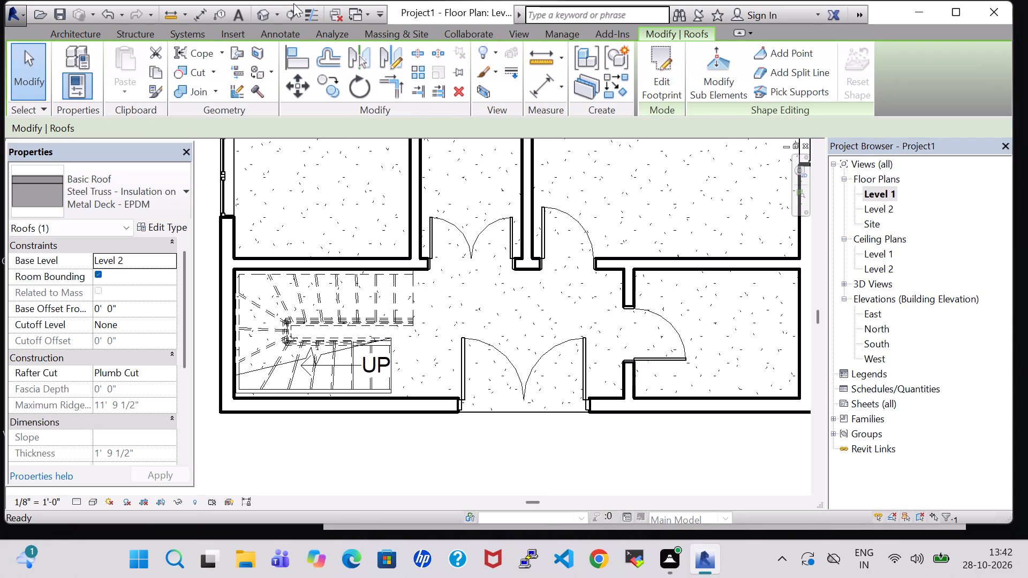
Examine the roof opening above the stair in 3D, and the stair area on the Level 1 plan.
{"action": "left_click", "coordinate": [264, 10]}
{"action": "middle_click_drag", "start_coordinate": [699, 321], "coordinate": [684, 267], "text": "shift"}
{"action": "middle_click_drag", "start_coordinate": [686, 358], "coordinate": [690, 320], "text": "shift"}
{"action": "middle_click_drag", "start_coordinate": [694, 333], "coordinate": [756, 491], "text": "shift"}
{"action": "scroll", "coordinate": [517, 440], "scroll_direction": "up", "scroll_amount": 5}
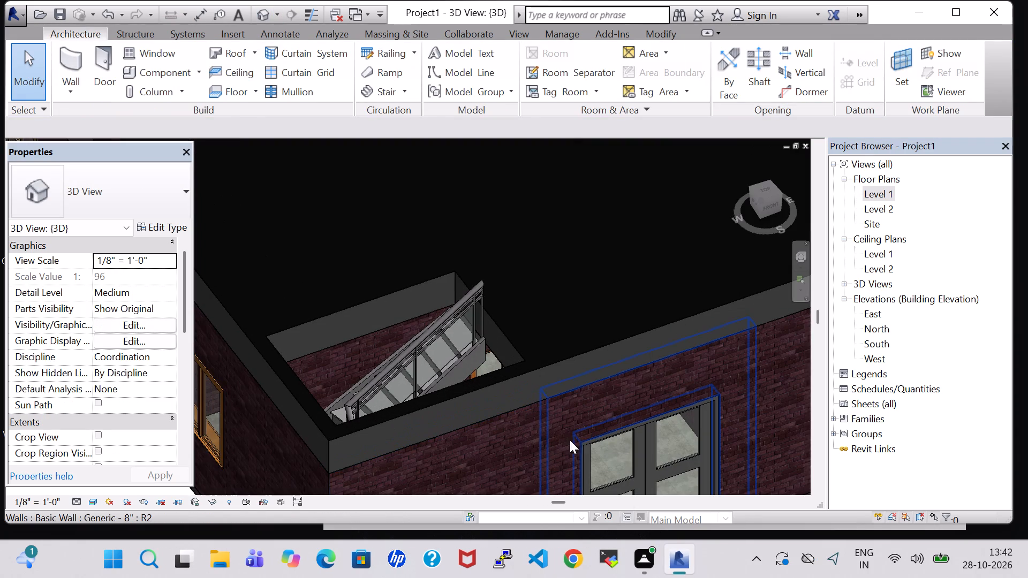
{"action": "middle_click_drag", "start_coordinate": [546, 413], "coordinate": [523, 384], "text": "shift"}
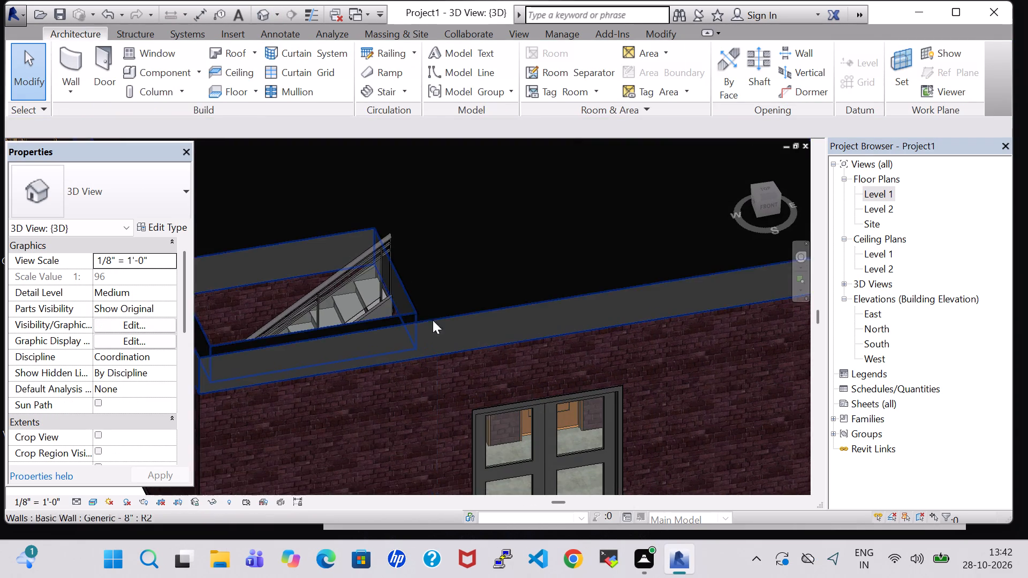
{"action": "scroll", "coordinate": [350, 286], "scroll_direction": "up", "scroll_amount": 5}
{"action": "middle_click_drag", "start_coordinate": [543, 296], "coordinate": [520, 315], "text": "shift"}
{"action": "middle_click", "coordinate": [518, 317], "text": "shift"}
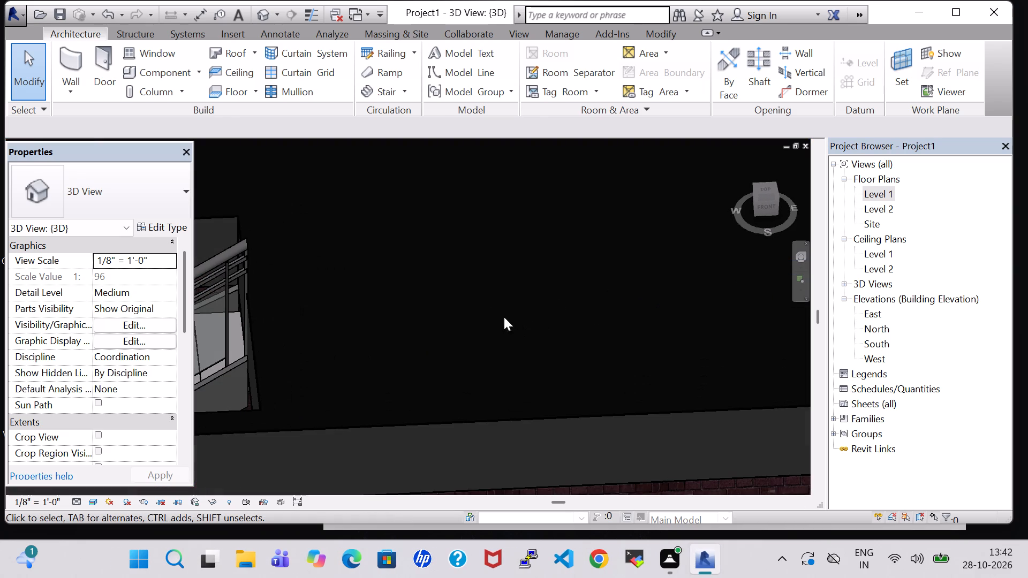
{"action": "middle_click", "coordinate": [489, 318], "text": "shift"}
{"action": "double_click", "coordinate": [889, 192]}
{"action": "scroll", "coordinate": [426, 319], "scroll_direction": "down", "scroll_amount": 1}
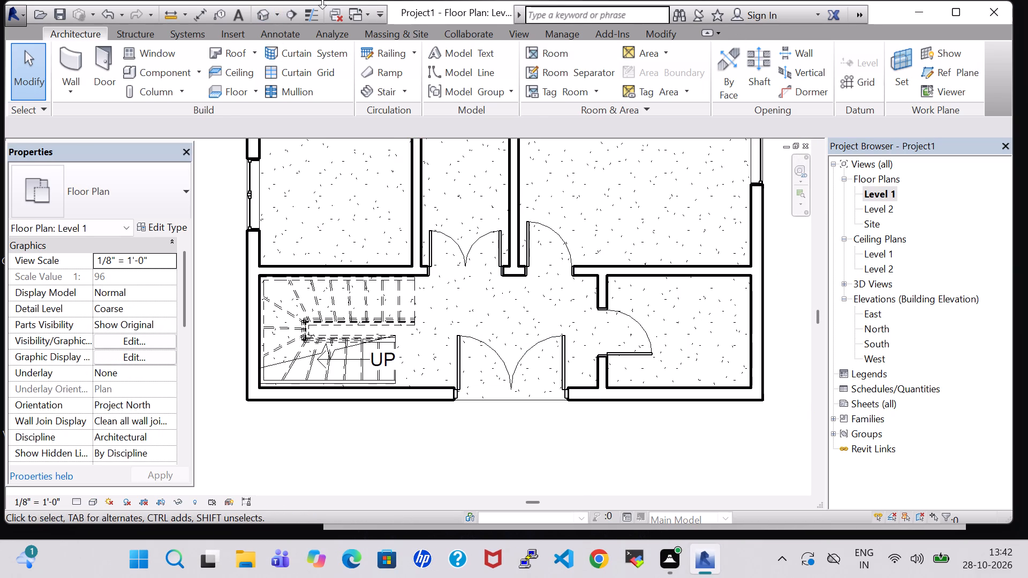
Examine the roof, its stair opening and the building's east side from several angles in 3D.
{"action": "left_click", "coordinate": [269, 14]}
{"action": "middle_click_drag", "start_coordinate": [492, 301], "coordinate": [495, 268], "text": "shift"}
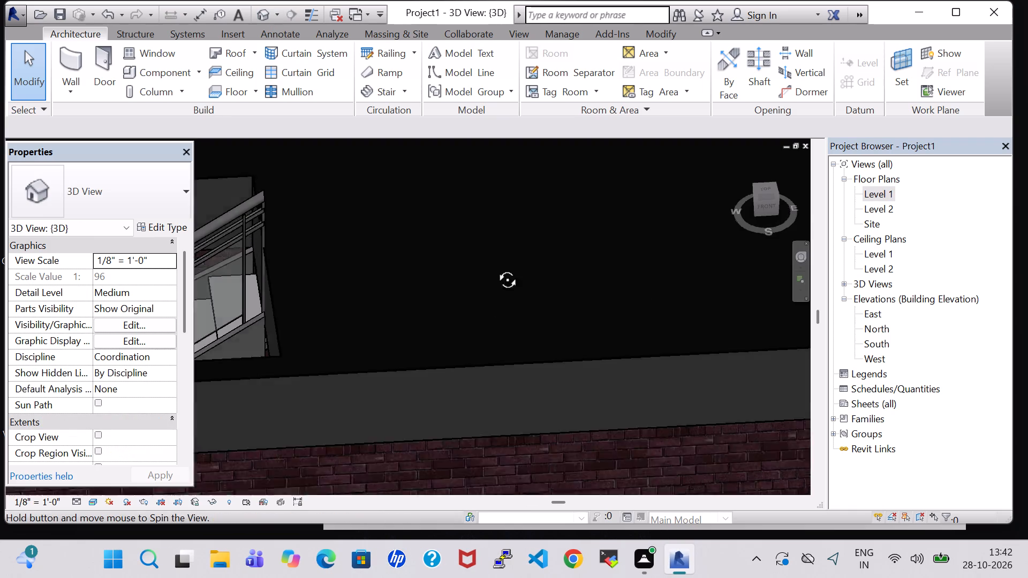
{"action": "middle_click_drag", "start_coordinate": [495, 268], "coordinate": [496, 216], "text": "shift"}
{"action": "middle_click", "coordinate": [496, 216], "text": "shift"}
{"action": "scroll", "coordinate": [496, 216], "scroll_direction": "down", "scroll_amount": 10, "text": "shift"}
{"action": "middle_click", "coordinate": [641, 280], "text": "shift"}
{"action": "middle_click_drag", "start_coordinate": [639, 282], "coordinate": [624, 287], "text": "shift"}
{"action": "middle_click_drag", "start_coordinate": [624, 287], "coordinate": [619, 352]}
{"action": "middle_click_drag", "start_coordinate": [738, 327], "coordinate": [735, 369], "text": "shift"}
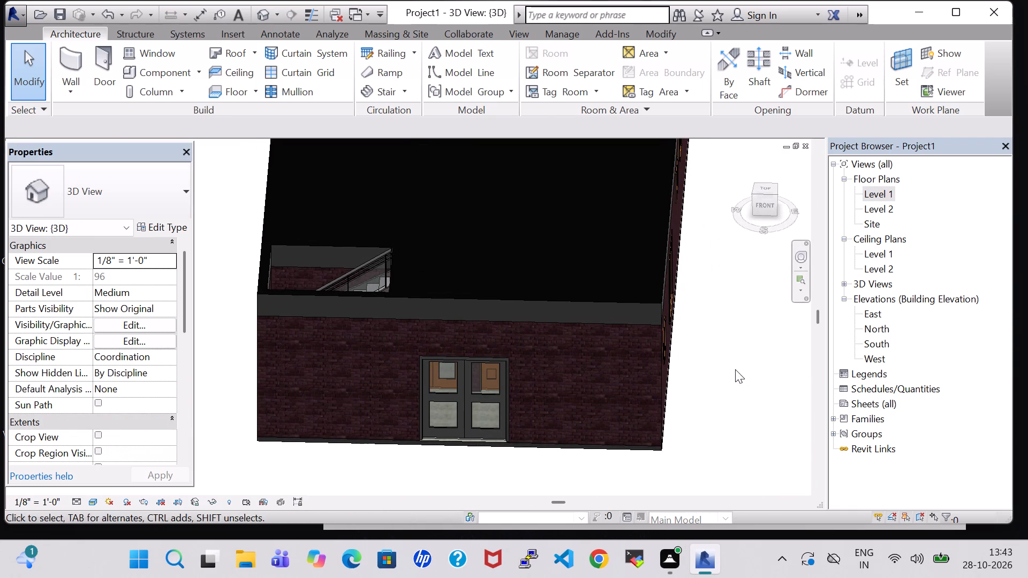
{"action": "middle_click_drag", "start_coordinate": [735, 369], "coordinate": [724, 309]}
{"action": "middle_click_drag", "start_coordinate": [724, 303], "coordinate": [641, 470], "text": "shift"}
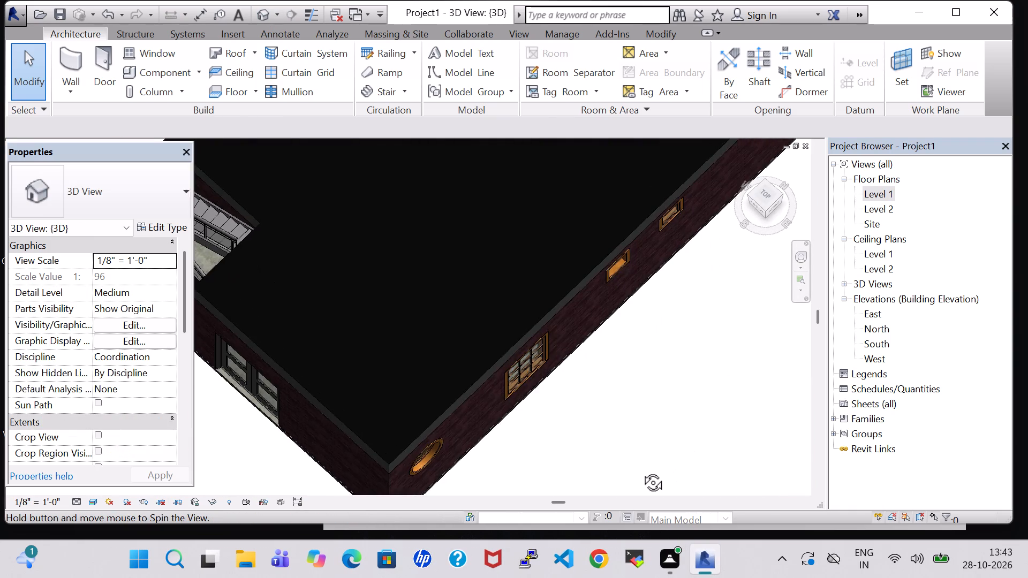
{"action": "middle_click_drag", "start_coordinate": [641, 470], "coordinate": [697, 468], "text": "shift"}
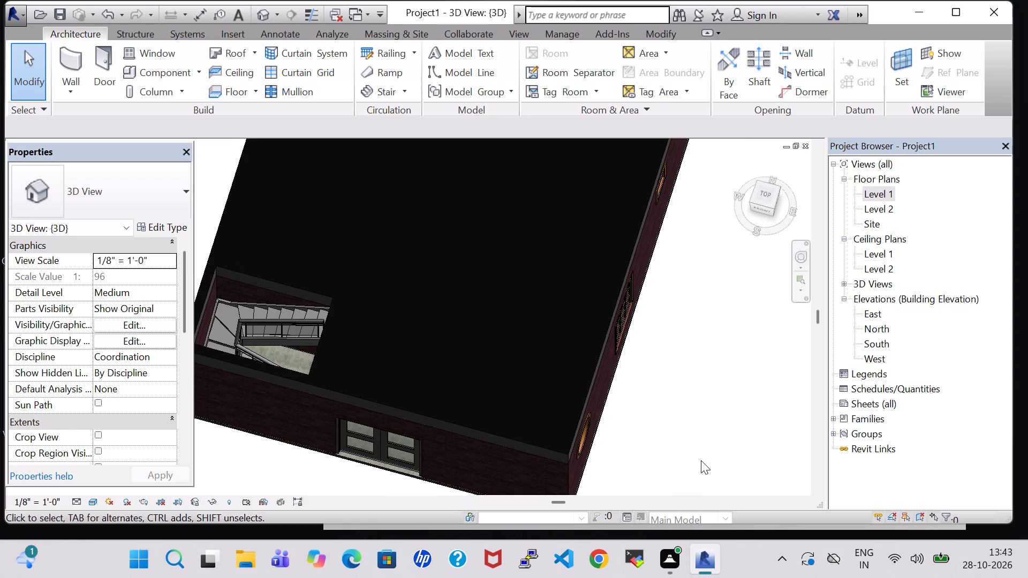
{"action": "middle_click_drag", "start_coordinate": [713, 422], "coordinate": [730, 315], "text": "shift"}
{"action": "middle_click", "coordinate": [720, 372], "text": "shift"}
{"action": "middle_click_drag", "start_coordinate": [720, 372], "coordinate": [735, 330], "text": "shift"}
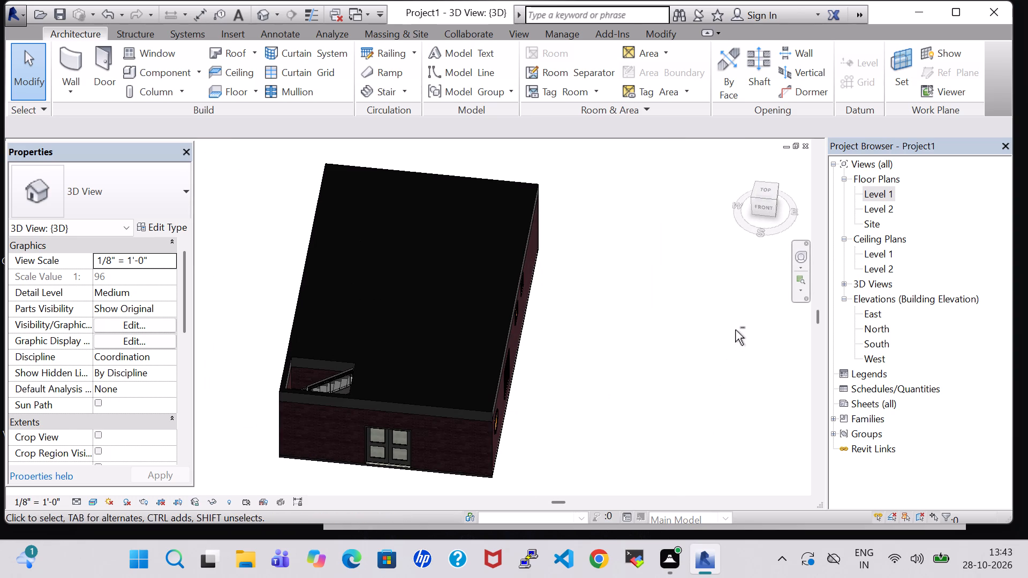
{"action": "middle_click_drag", "start_coordinate": [735, 330], "coordinate": [736, 323], "text": "shift"}
Examine the front brick wall, entrance double door and roof edge up close in 3D.
{"action": "scroll", "coordinate": [385, 437], "scroll_direction": "up", "scroll_amount": 7}
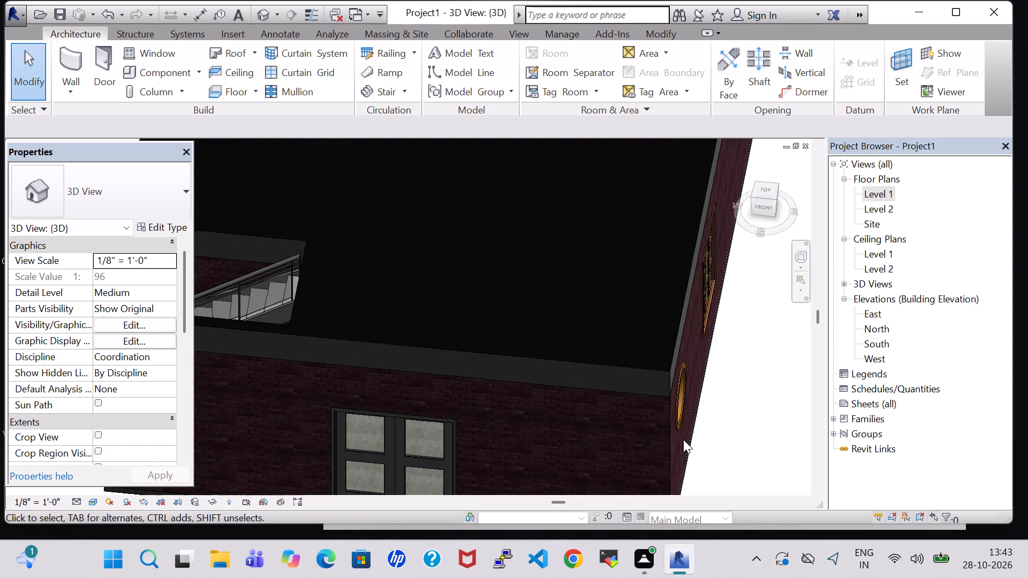
{"action": "middle_click_drag", "start_coordinate": [778, 439], "coordinate": [757, 310]}
{"action": "middle_click_drag", "start_coordinate": [674, 378], "coordinate": [706, 346], "text": "shift"}
{"action": "middle_click_drag", "start_coordinate": [690, 416], "coordinate": [607, 436]}
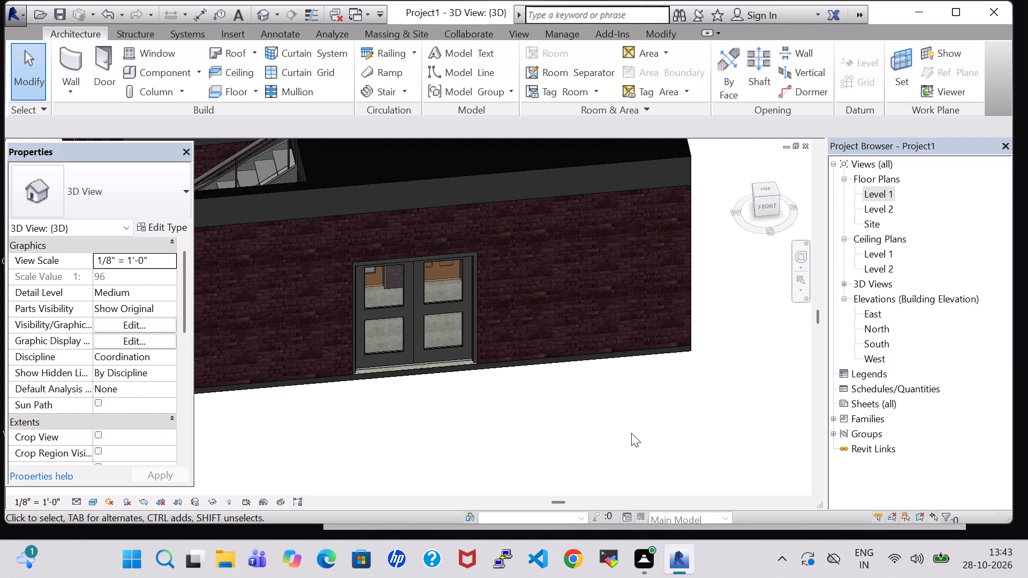
{"action": "middle_click_drag", "start_coordinate": [631, 433], "coordinate": [621, 409], "text": "shift"}
{"action": "middle_click_drag", "start_coordinate": [718, 383], "coordinate": [707, 377]}
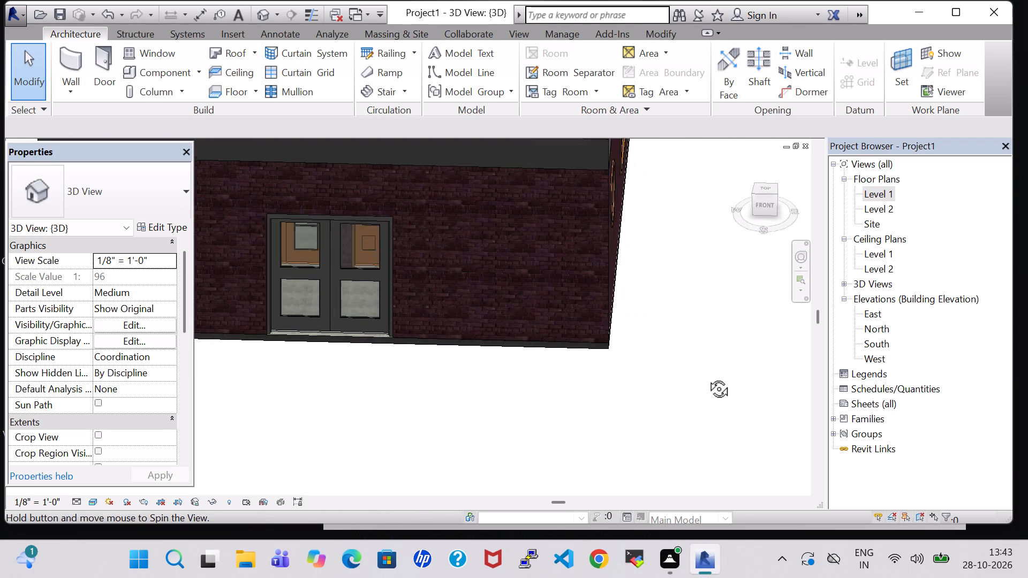
{"action": "middle_click_drag", "start_coordinate": [707, 377], "coordinate": [705, 373]}
{"action": "scroll", "coordinate": [707, 372], "scroll_direction": "down", "scroll_amount": 1}
{"action": "middle_click_drag", "start_coordinate": [721, 355], "coordinate": [725, 376]}
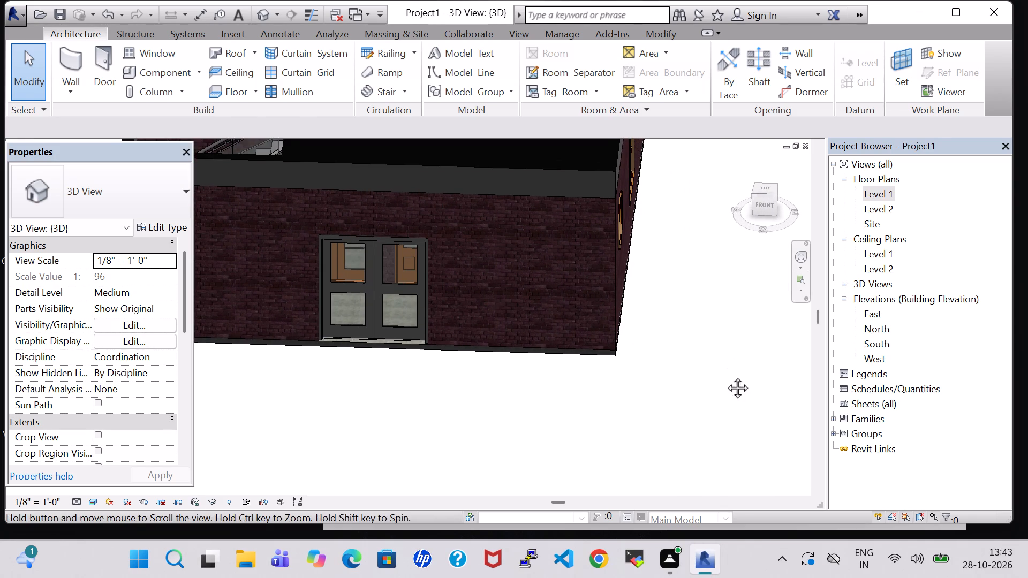
{"action": "middle_click_drag", "start_coordinate": [725, 376], "coordinate": [746, 445]}
{"action": "middle_click_drag", "start_coordinate": [681, 445], "coordinate": [689, 406]}
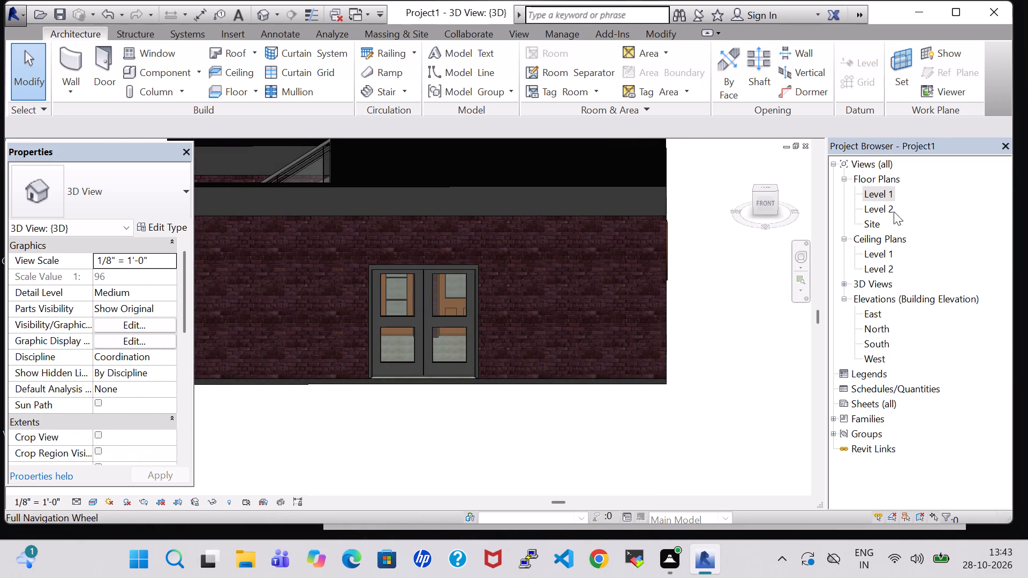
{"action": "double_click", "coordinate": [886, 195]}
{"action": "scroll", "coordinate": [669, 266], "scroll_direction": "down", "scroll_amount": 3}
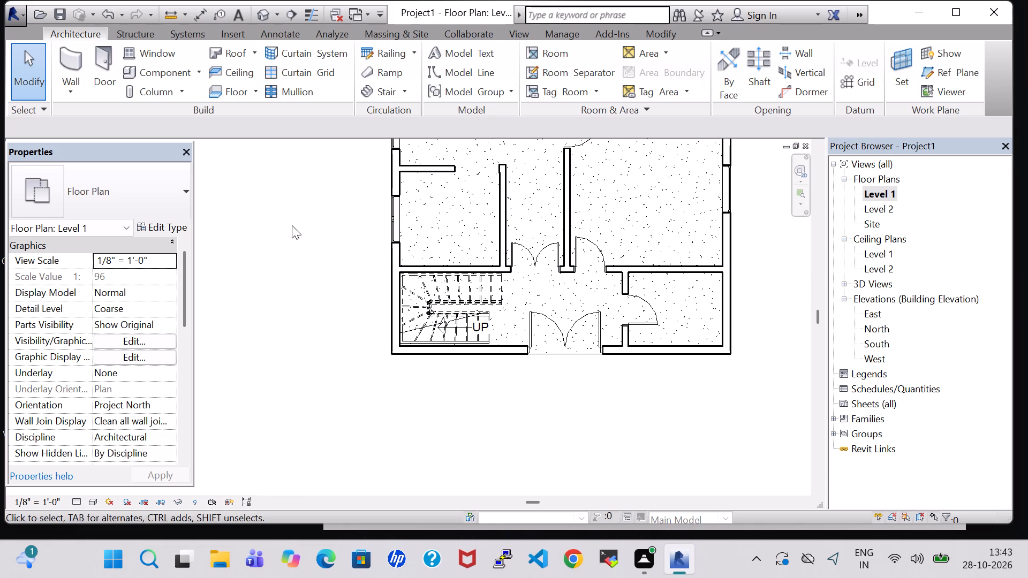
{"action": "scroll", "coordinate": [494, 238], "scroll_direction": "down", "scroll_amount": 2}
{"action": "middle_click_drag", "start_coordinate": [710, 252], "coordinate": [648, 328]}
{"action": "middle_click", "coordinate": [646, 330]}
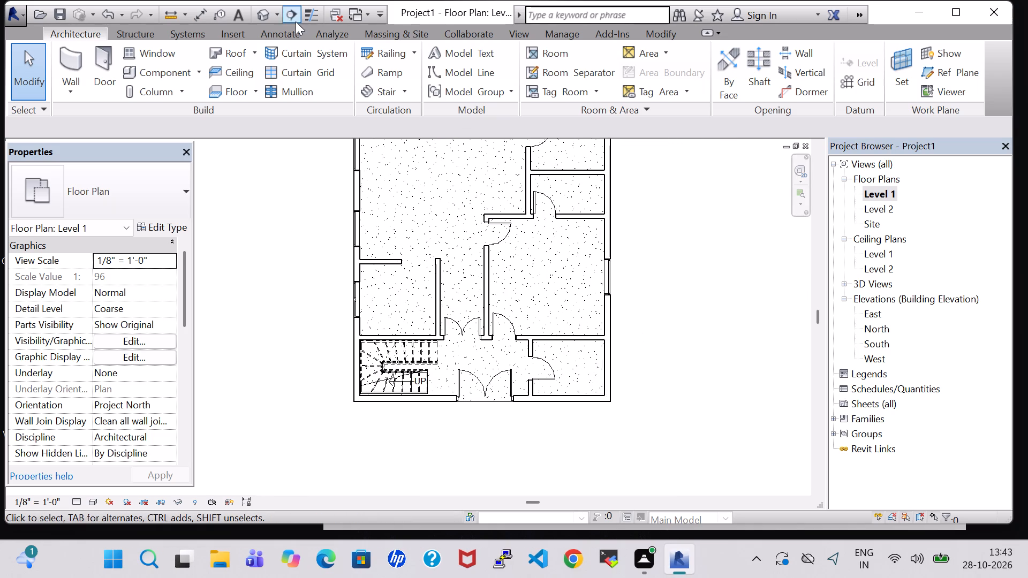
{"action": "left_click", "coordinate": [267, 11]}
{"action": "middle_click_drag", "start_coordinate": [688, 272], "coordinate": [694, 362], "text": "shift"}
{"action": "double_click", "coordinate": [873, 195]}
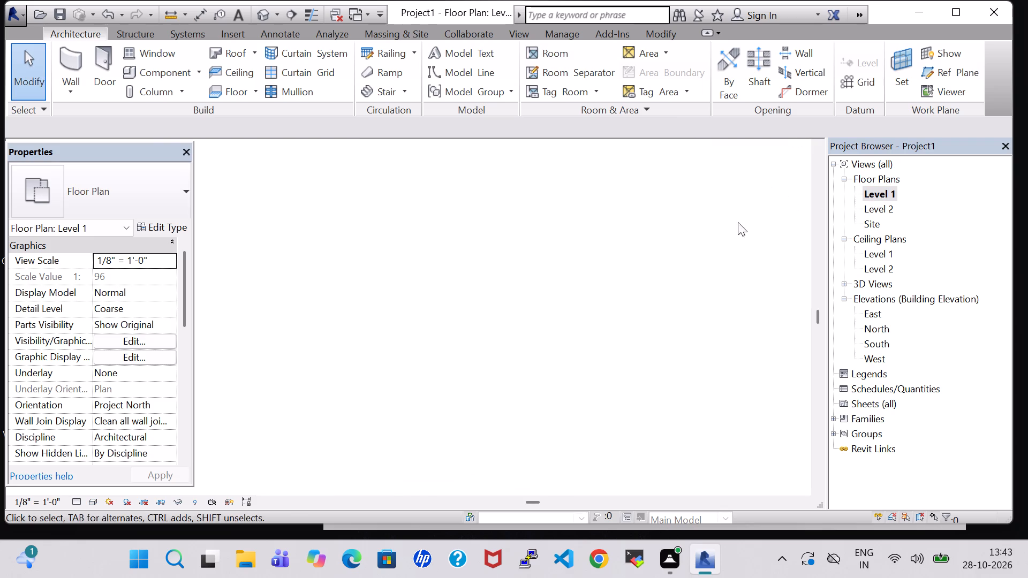
Hide the Roofs category in the 3D view through its Visibility/Graphic Overrides.
{"action": "left_click", "coordinate": [261, 18]}
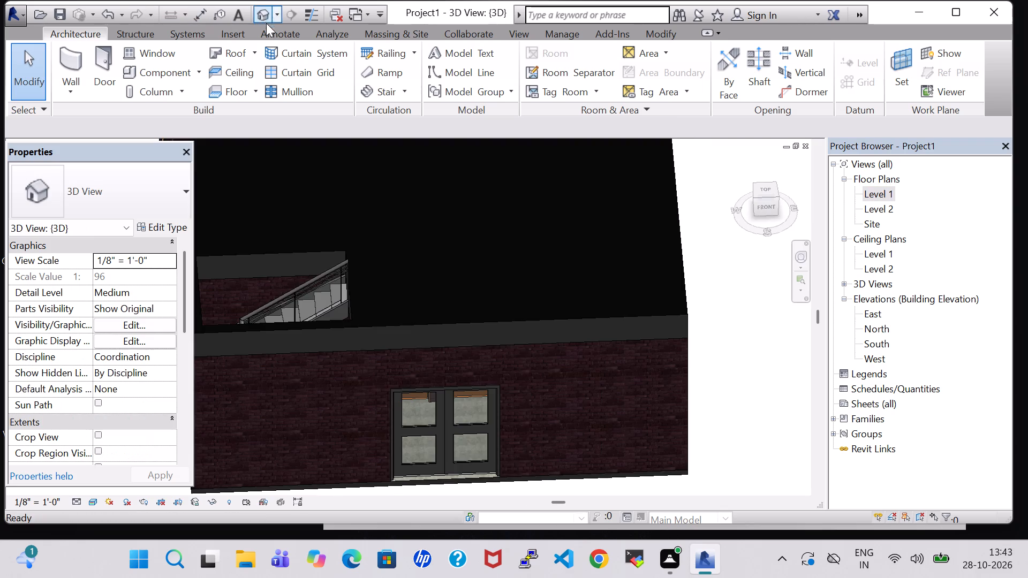
{"action": "type", "text": "VV"}
{"action": "left_click", "coordinate": [180, 237]}
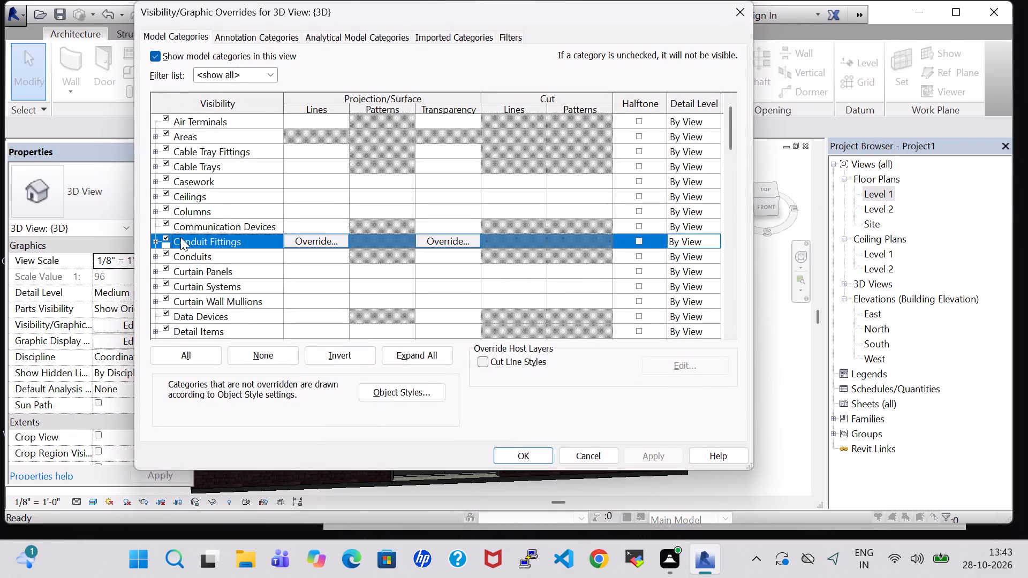
{"action": "key", "text": "r"}
{"action": "scroll", "coordinate": [180, 239], "scroll_direction": "down", "scroll_amount": 8}
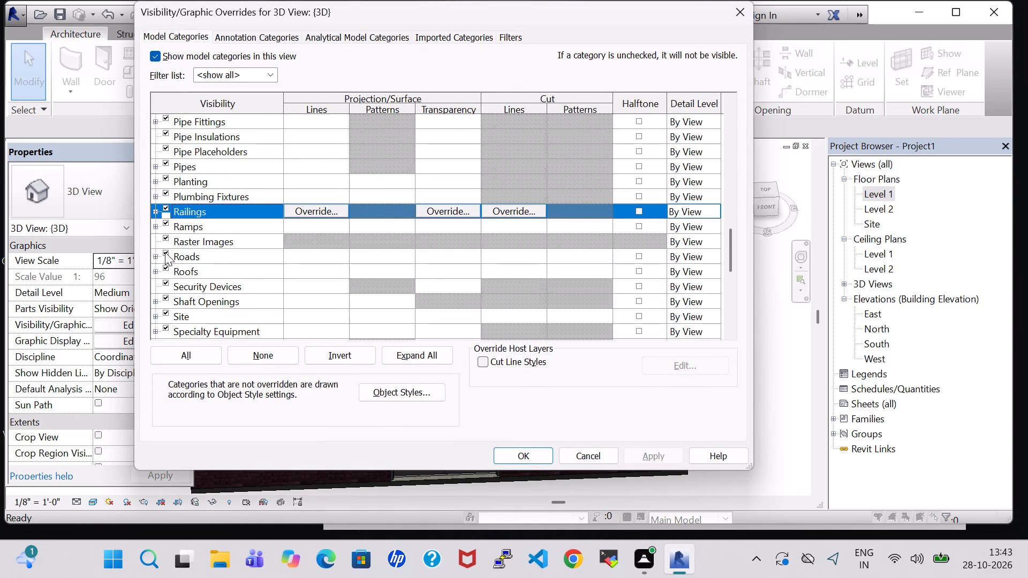
{"action": "left_click", "coordinate": [165, 252]}
{"action": "left_click", "coordinate": [648, 452]}
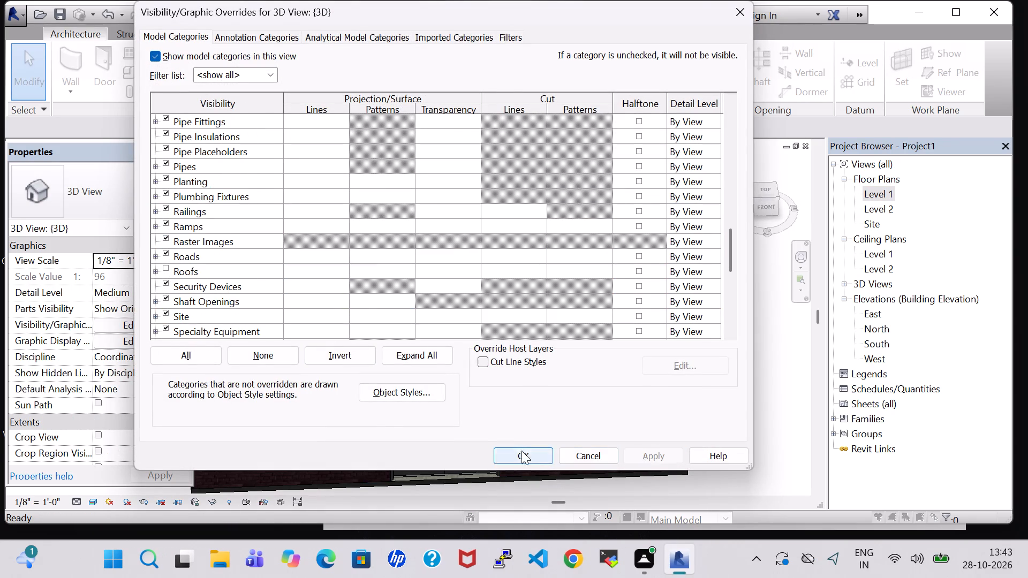
{"action": "left_click", "coordinate": [521, 451]}
On the Level 1 plan, place tagged rooms in the two rear rooms, the two small east rooms and the large east room.
{"action": "double_click", "coordinate": [869, 192]}
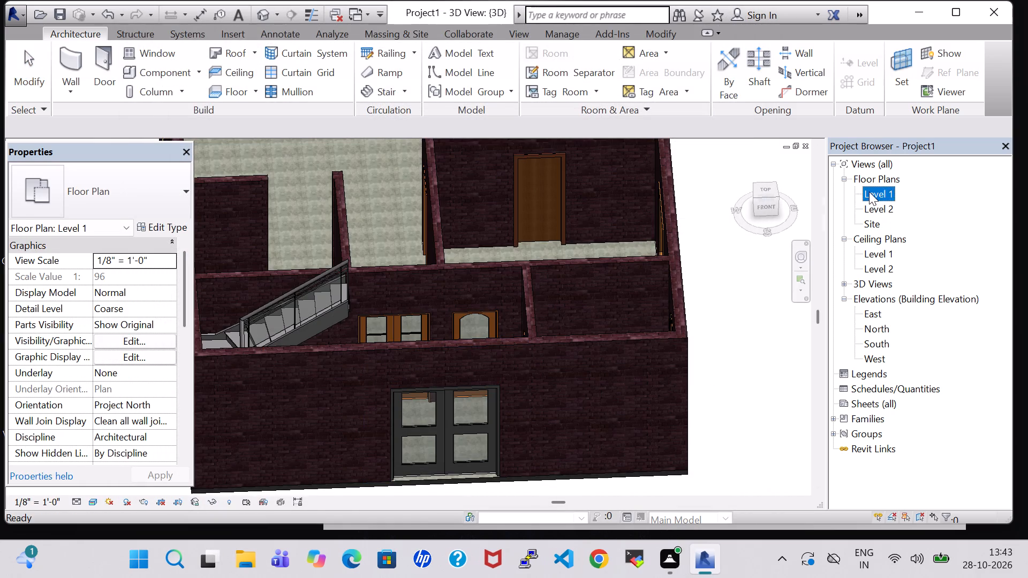
{"action": "scroll", "coordinate": [615, 268], "scroll_direction": "down", "scroll_amount": 3}
{"action": "middle_click_drag", "start_coordinate": [650, 204], "coordinate": [610, 308]}
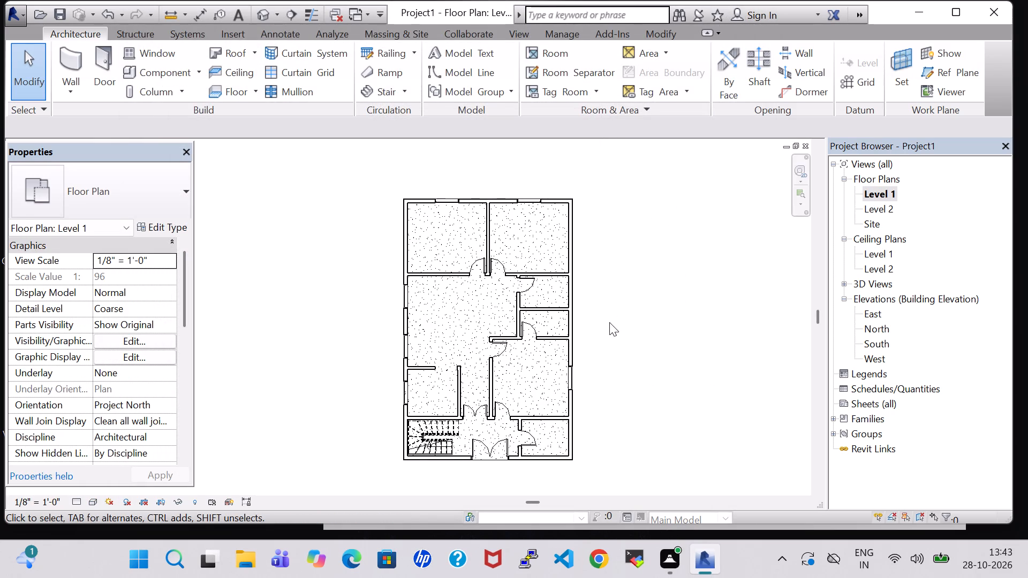
{"action": "scroll", "coordinate": [609, 322], "scroll_direction": "up", "scroll_amount": 3}
{"action": "left_click", "coordinate": [533, 47]}
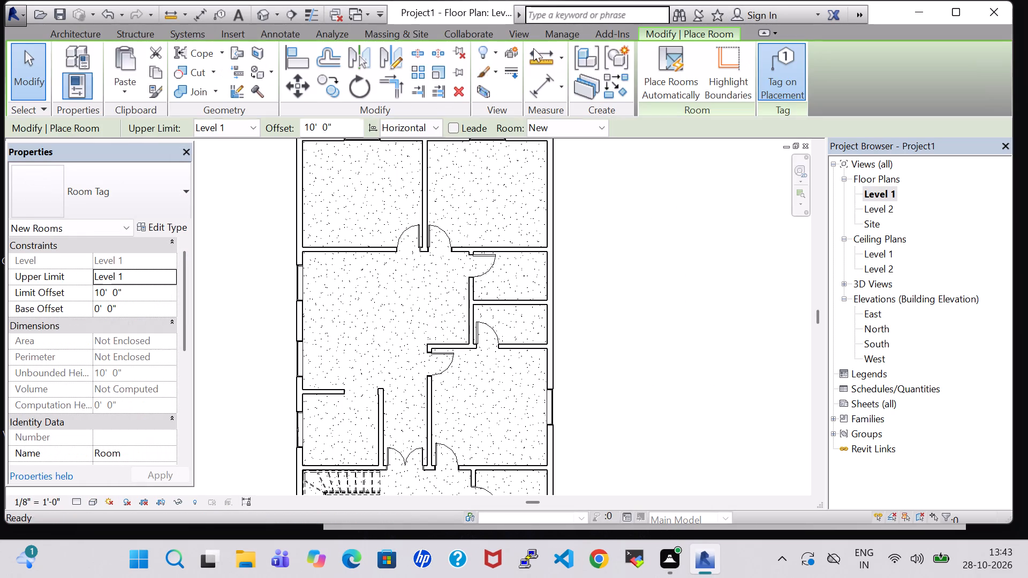
{"action": "left_click", "coordinate": [362, 187]}
{"action": "left_click", "coordinate": [493, 191]}
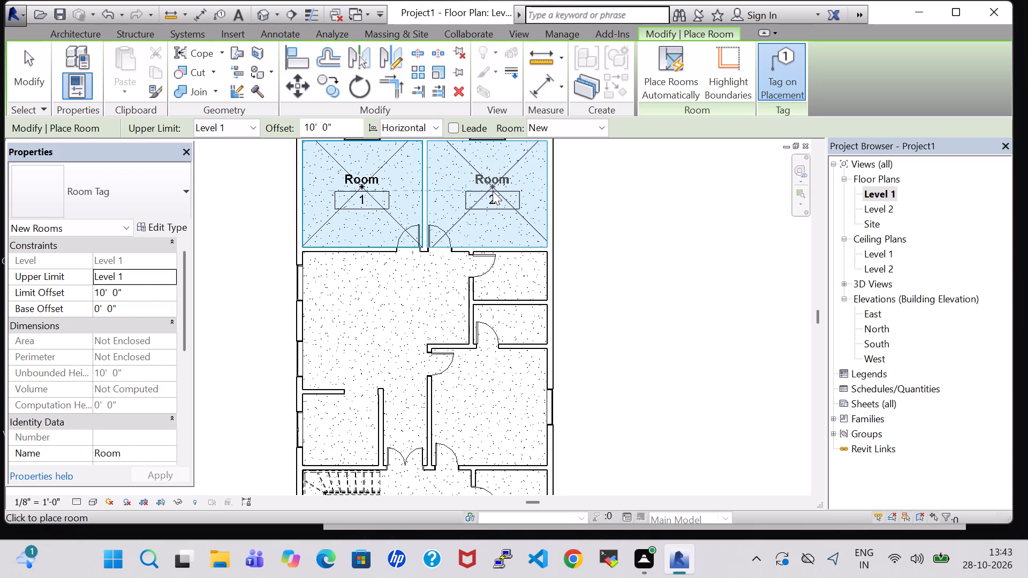
{"action": "left_click", "coordinate": [515, 278]}
{"action": "left_click", "coordinate": [514, 323]}
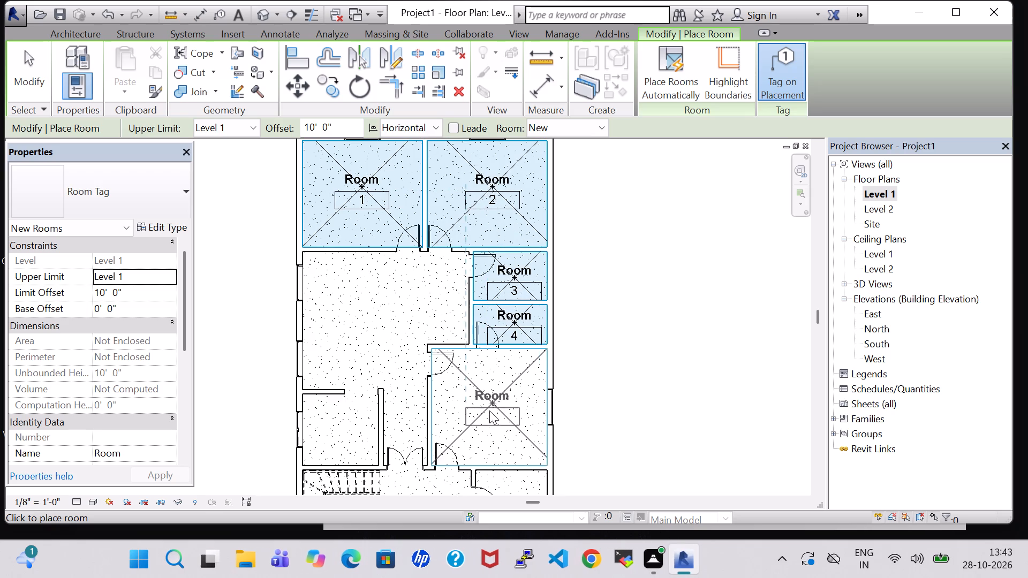
{"action": "left_click", "coordinate": [485, 409]}
Place tagged rooms in the small front corner room, the partitioned area behind the stair, and the entrance and stair space.
{"action": "middle_click_drag", "start_coordinate": [489, 390], "coordinate": [476, 207]}
{"action": "scroll", "coordinate": [472, 296], "scroll_direction": "up", "scroll_amount": 4}
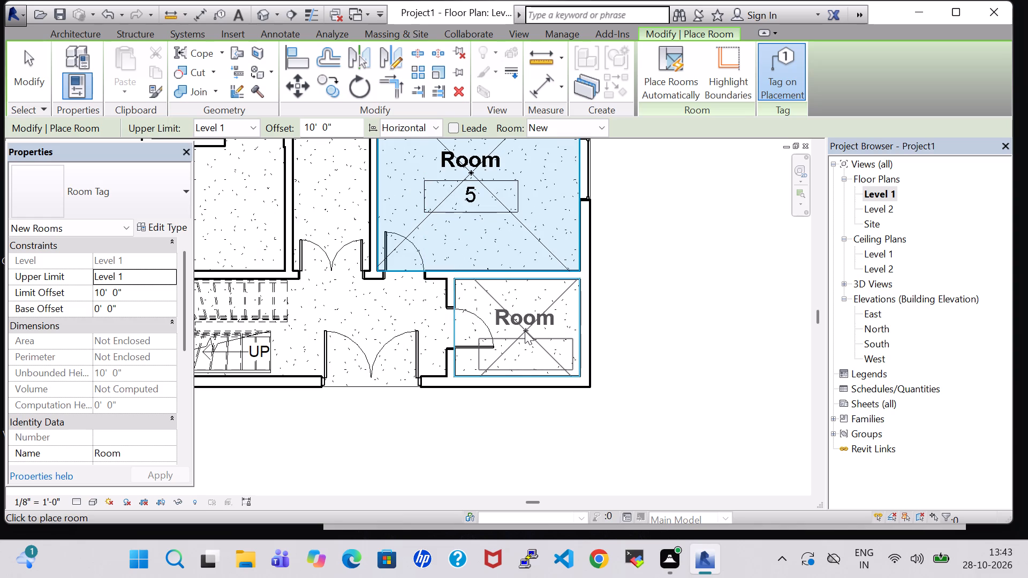
{"action": "left_click", "coordinate": [525, 331]}
{"action": "middle_click_drag", "start_coordinate": [380, 336], "coordinate": [441, 357]}
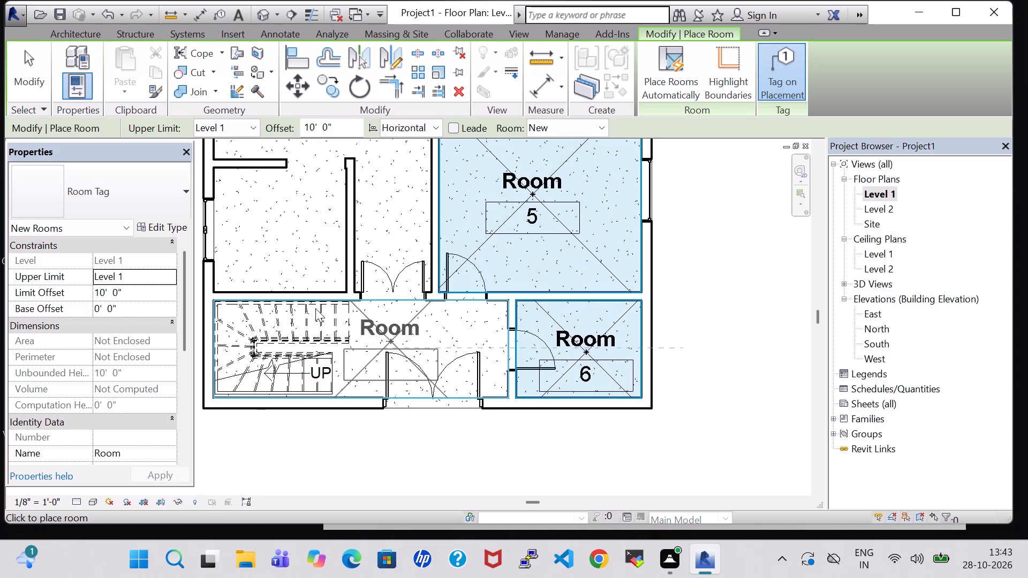
{"action": "left_click", "coordinate": [273, 227]}
{"action": "middle_click_drag", "start_coordinate": [285, 209], "coordinate": [326, 328]}
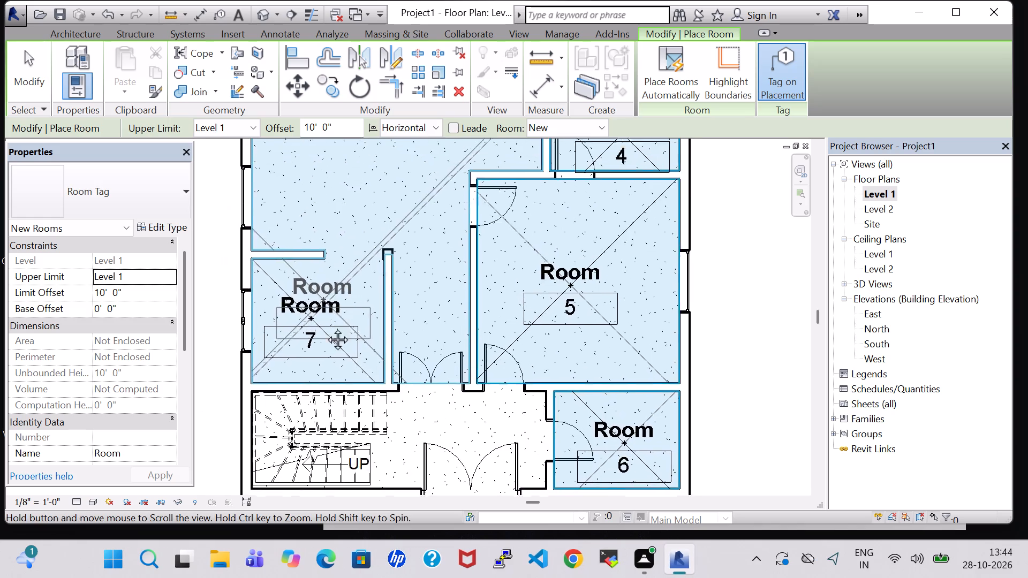
{"action": "middle_click_drag", "start_coordinate": [326, 328], "coordinate": [329, 354]}
{"action": "scroll", "coordinate": [358, 238], "scroll_direction": "down", "scroll_amount": 2}
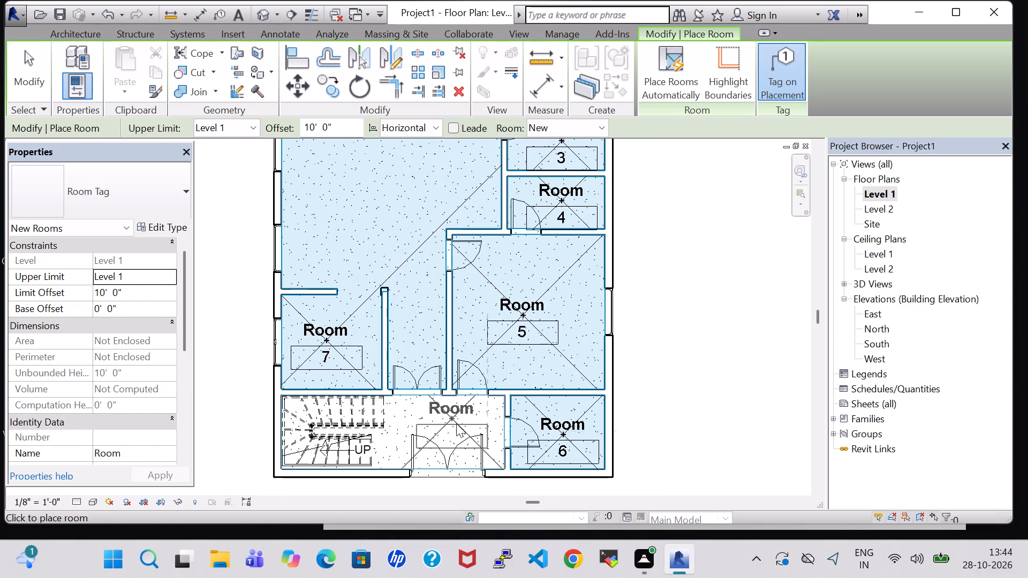
{"action": "left_click", "coordinate": [434, 429]}
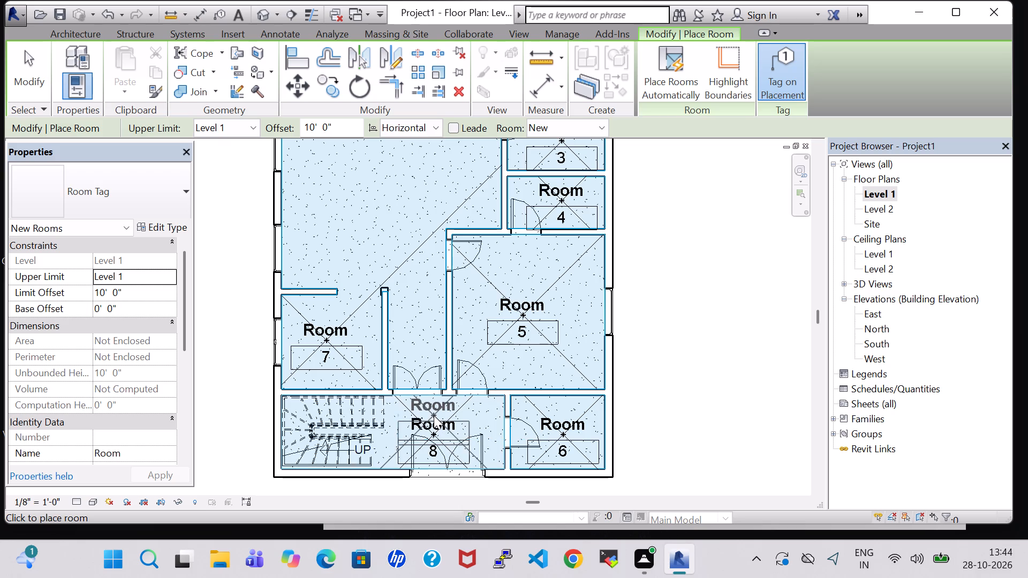
Place two additional tagged rooms in the open central hall, one mid-hall and one near the west wall.
{"action": "middle_click_drag", "start_coordinate": [377, 212], "coordinate": [388, 377]}
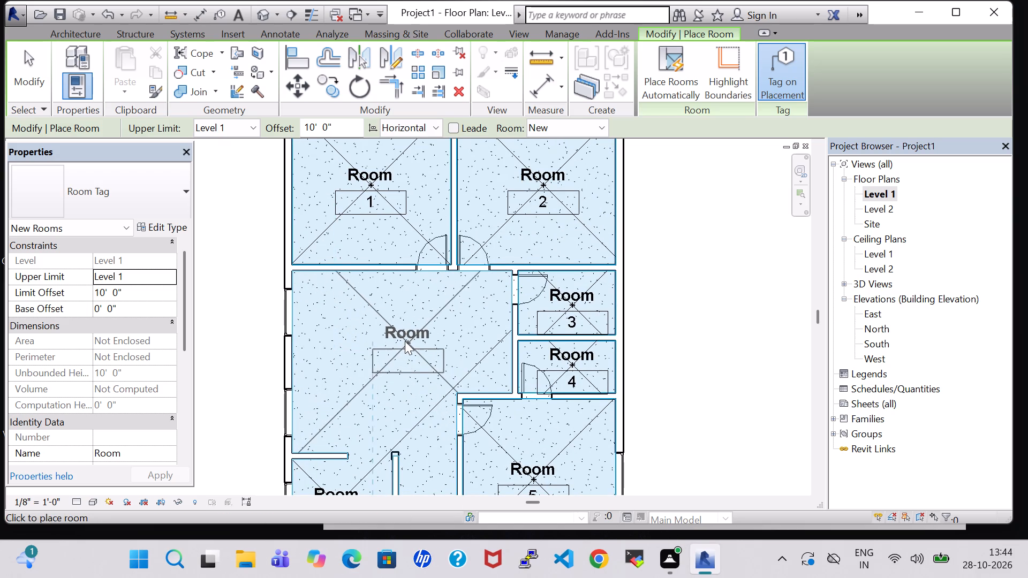
{"action": "left_click", "coordinate": [407, 341]}
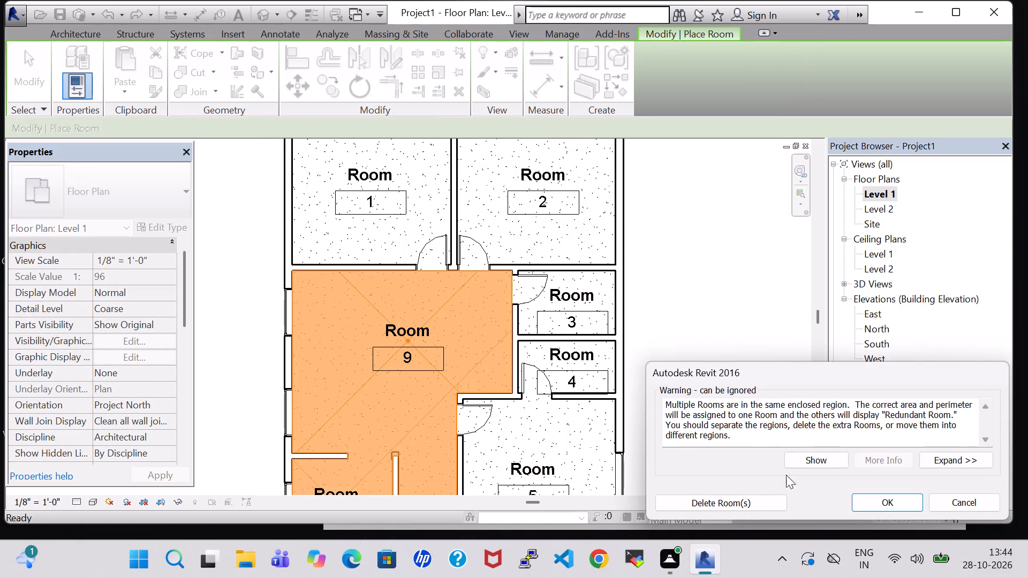
{"action": "left_click", "coordinate": [880, 495]}
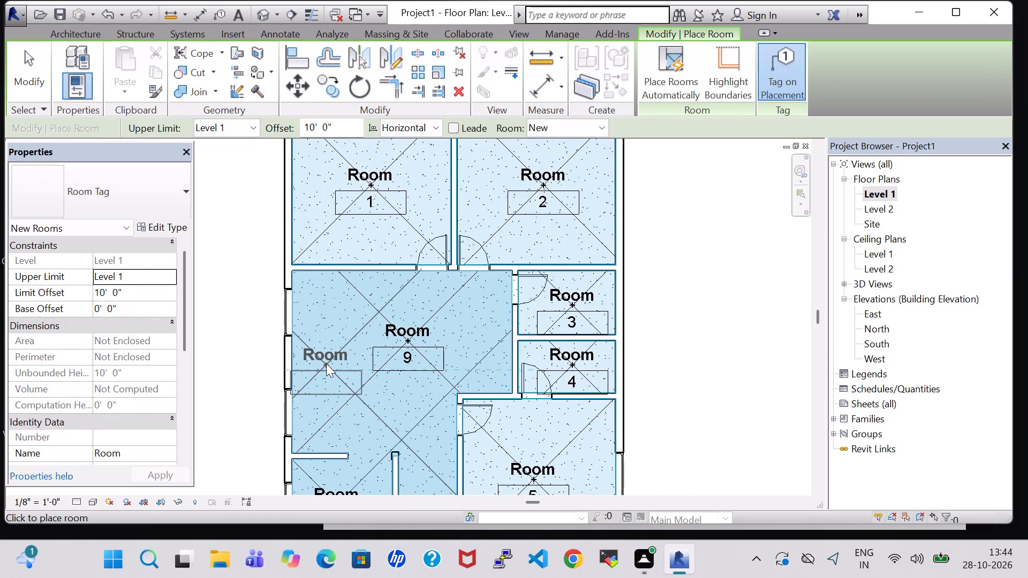
{"action": "left_click", "coordinate": [326, 363]}
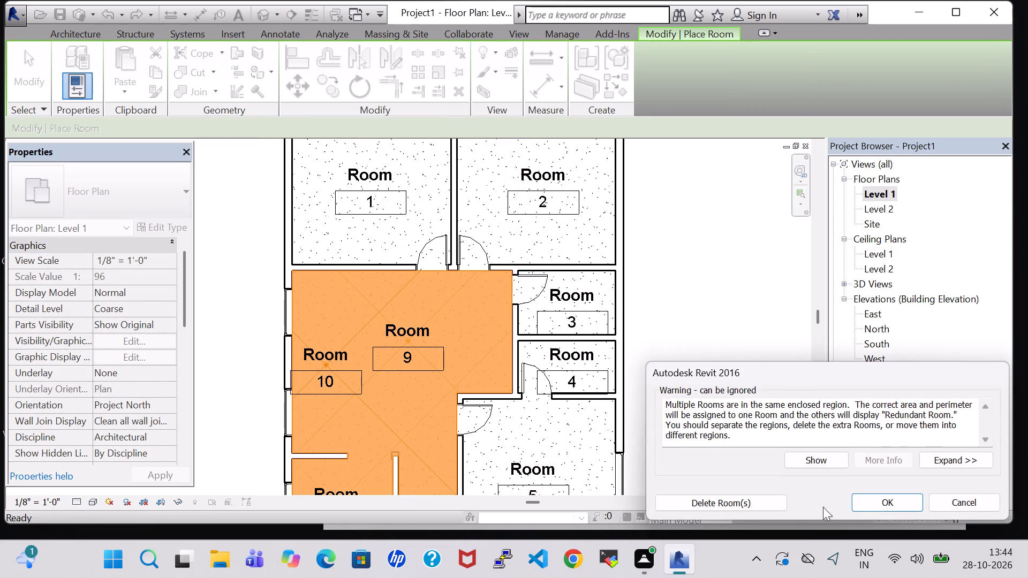
{"action": "left_click", "coordinate": [887, 497]}
{"action": "key", "text": "Escape"}
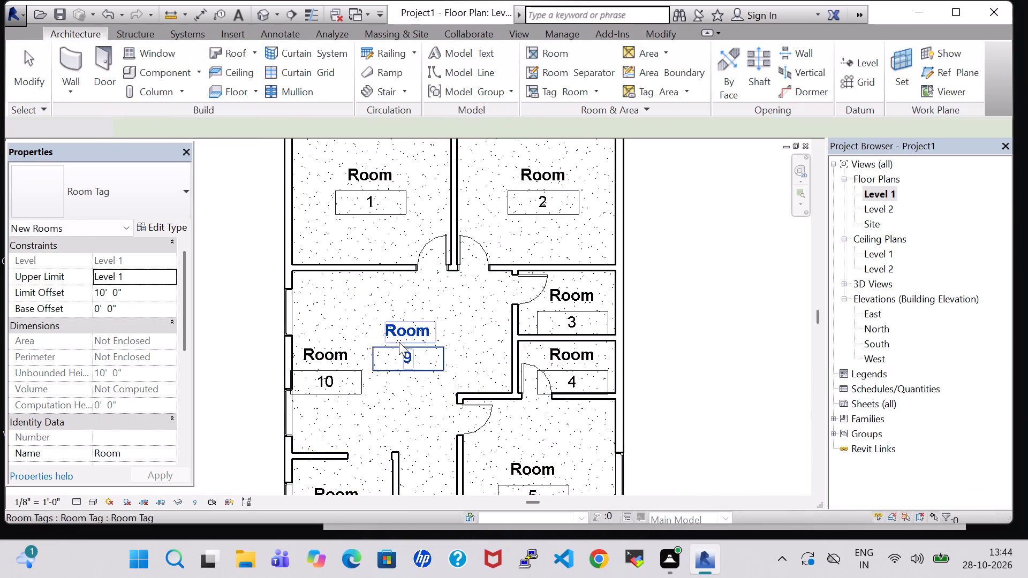
{"action": "key", "text": "Escape"}
Turn off Show Room Number in the Room Tag type.
{"action": "left_click", "coordinate": [303, 352]}
{"action": "left_click", "coordinate": [177, 230]}
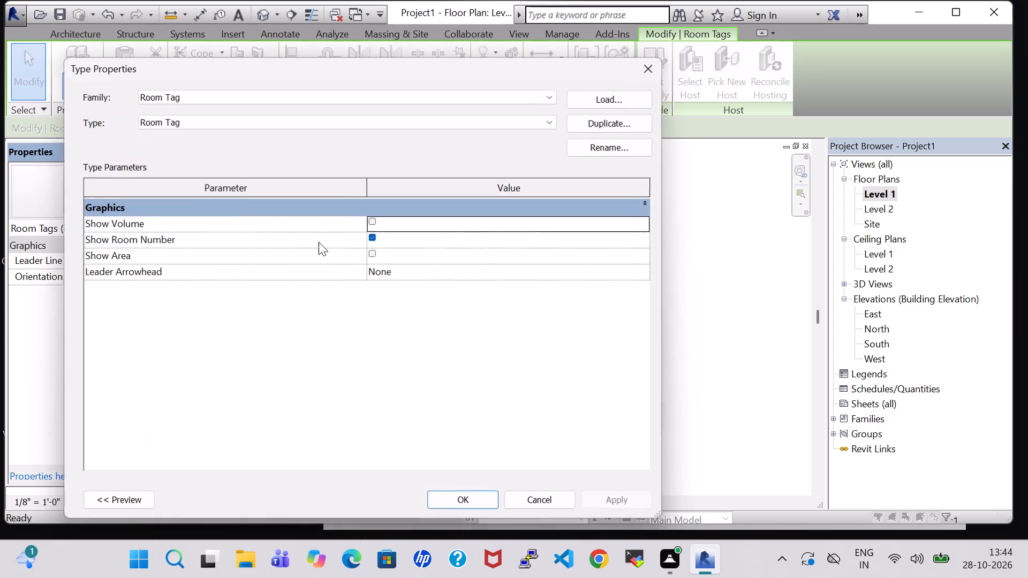
{"action": "left_click", "coordinate": [374, 235]}
{"action": "left_click", "coordinate": [615, 500]}
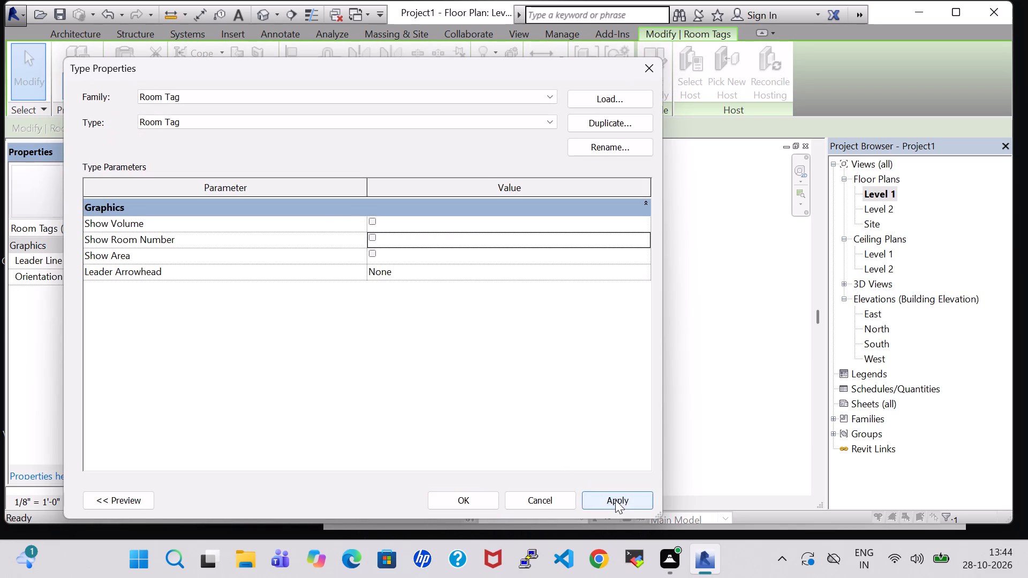
{"action": "left_click", "coordinate": [467, 496]}
Rename the entrance and stair room VERANDAH and nudge its tag slightly right and up.
{"action": "scroll", "coordinate": [664, 368], "scroll_direction": "down", "scroll_amount": 2}
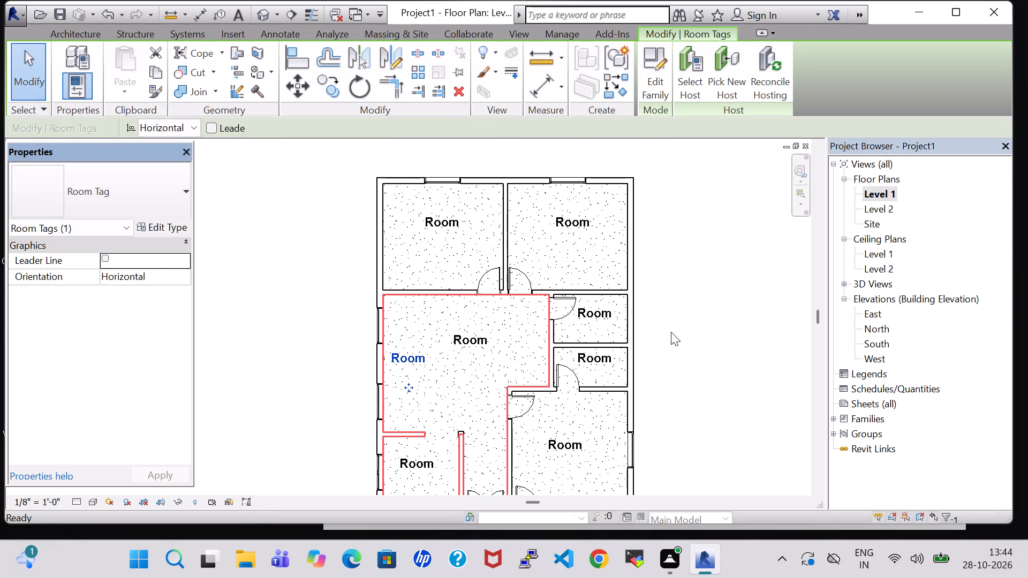
{"action": "middle_click_drag", "start_coordinate": [671, 332], "coordinate": [611, 276]}
{"action": "scroll", "coordinate": [536, 394], "scroll_direction": "down", "scroll_amount": 2}
{"action": "middle_click_drag", "start_coordinate": [680, 395], "coordinate": [667, 325]}
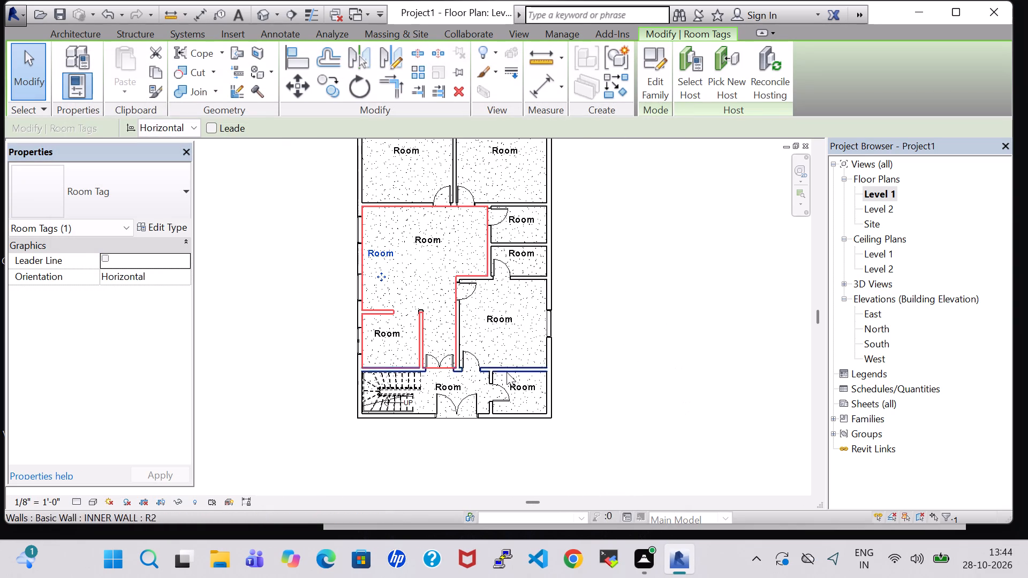
{"action": "double_click", "coordinate": [458, 383]}
{"action": "key", "text": "BackSpace"}
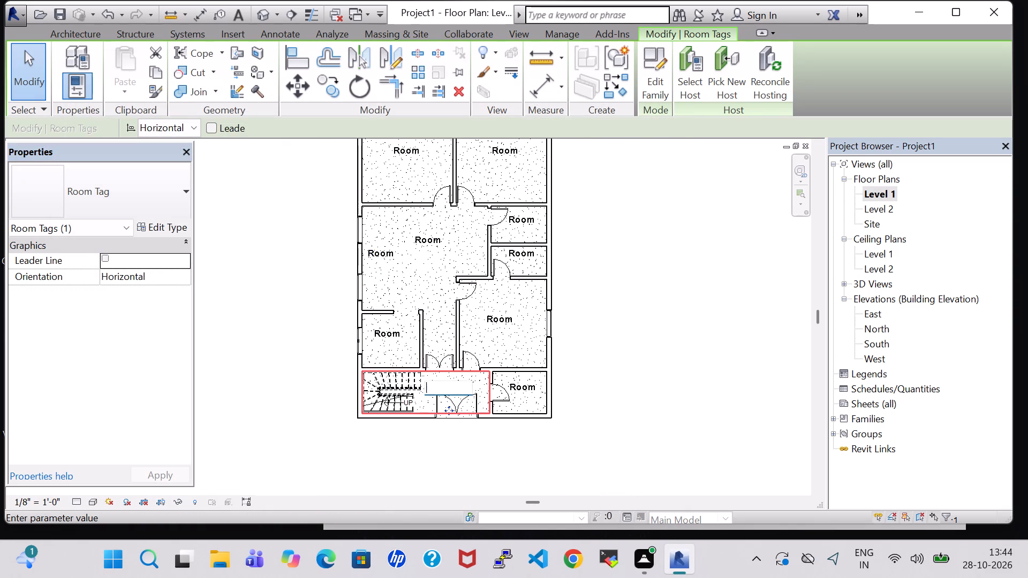
{"action": "type", "text": "VER"}
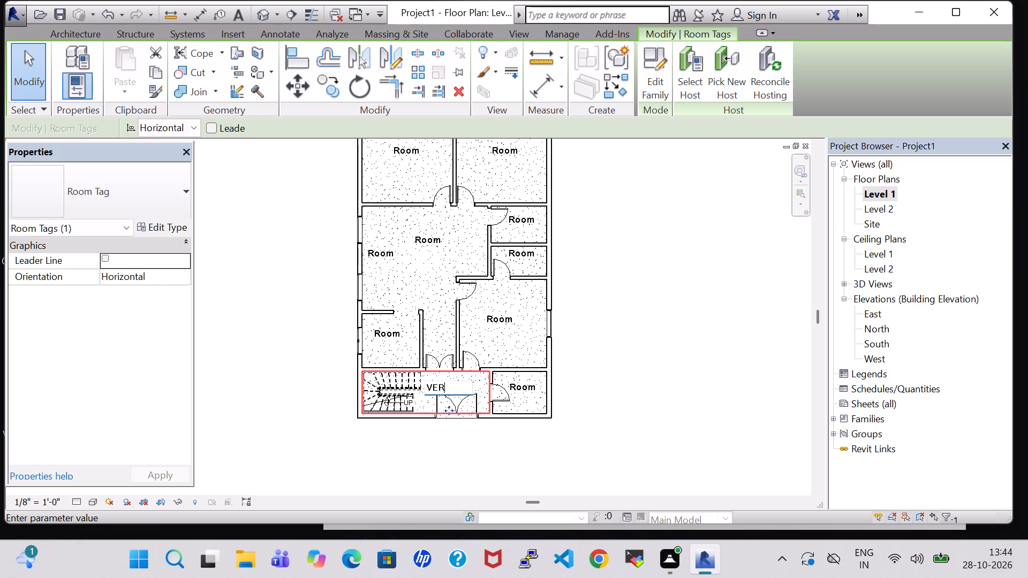
{"action": "type", "text": "ANDAH"}
{"action": "key", "text": "Return"}
{"action": "key", "text": "Right"}
{"action": "key", "text": "Right"}
{"action": "key", "text": "Right"}
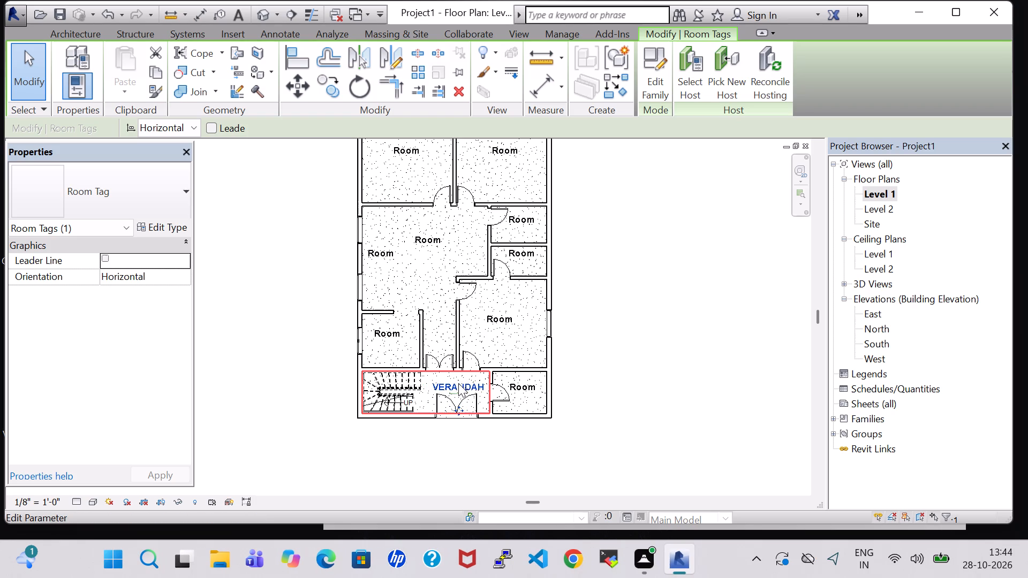
{"action": "key", "text": "Up"}
{"action": "left_click", "coordinate": [731, 387]}
Rename the small front corner room beside the verandah Pooja.
{"action": "scroll", "coordinate": [422, 415], "scroll_direction": "up", "scroll_amount": 2}
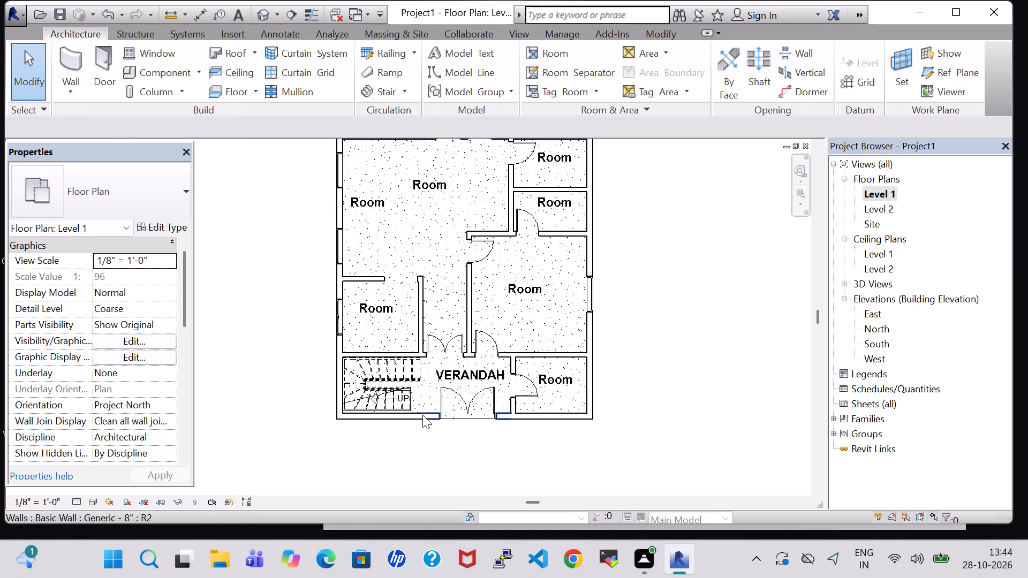
{"action": "double_click", "coordinate": [561, 377]}
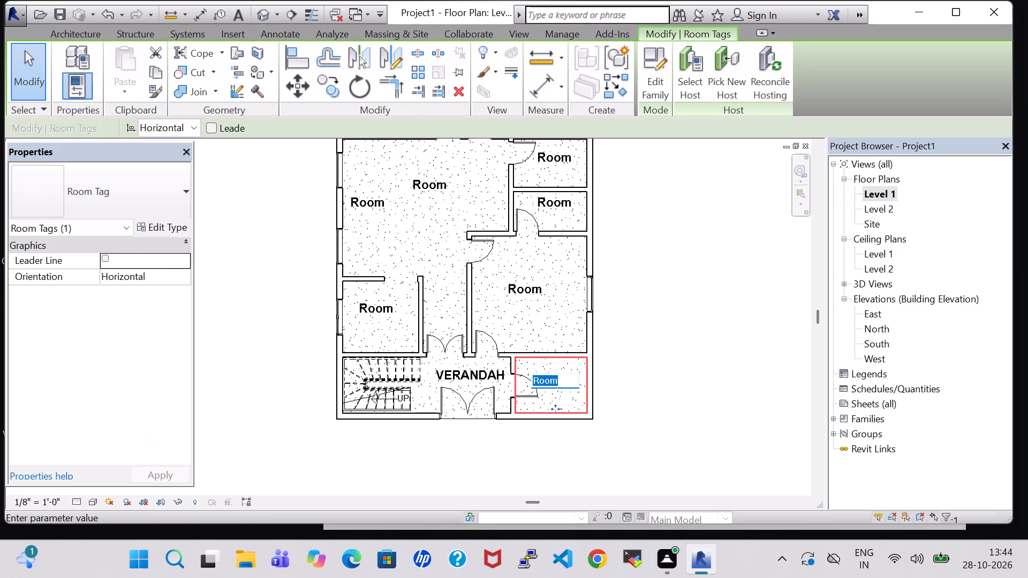
{"action": "key", "text": "BackSpace"}
{"action": "key", "text": "p"}
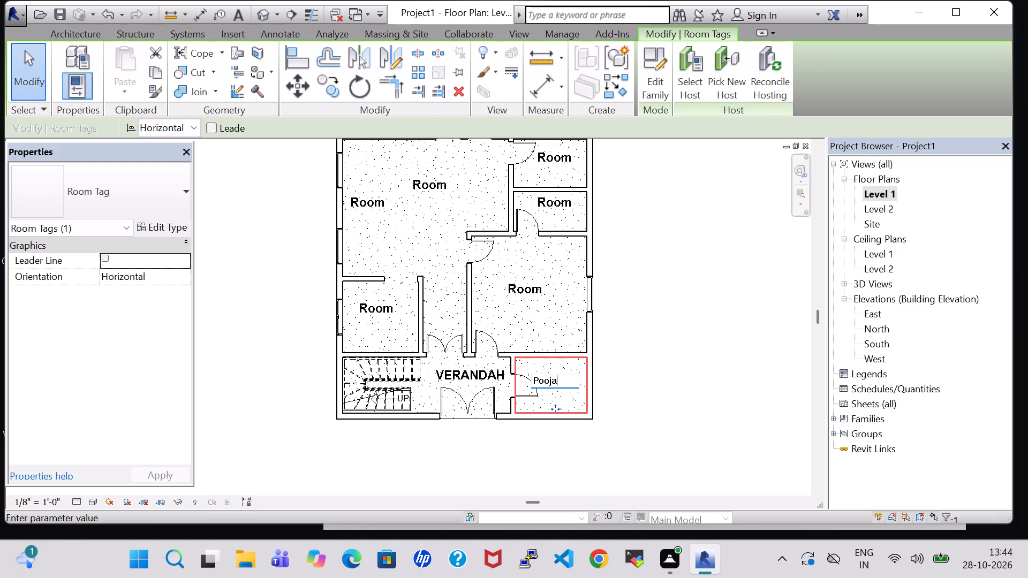
{"action": "key", "text": "Return"}
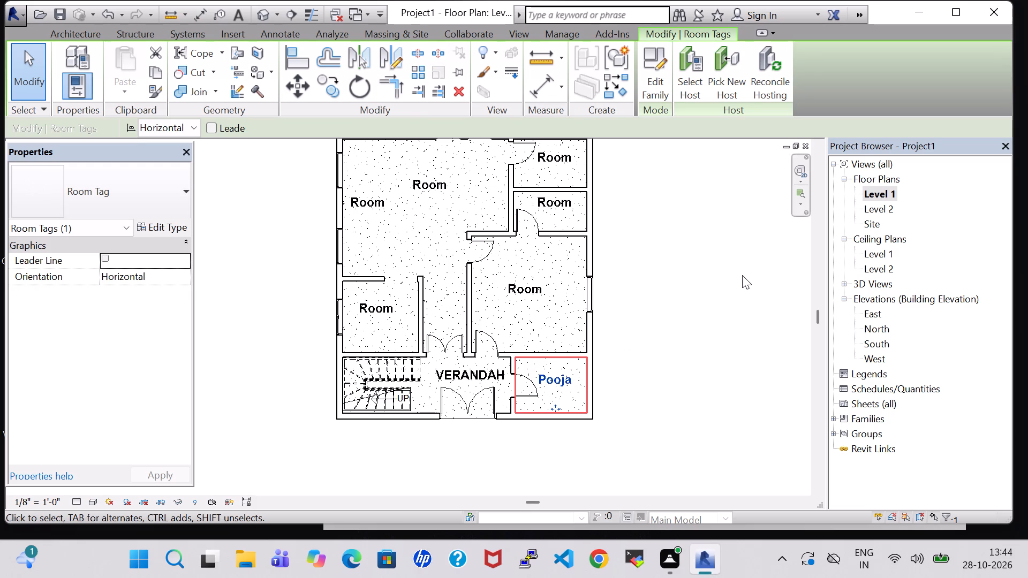
Rename the partitioned room directly behind the stair Kitchen.
{"action": "double_click", "coordinate": [386, 302]}
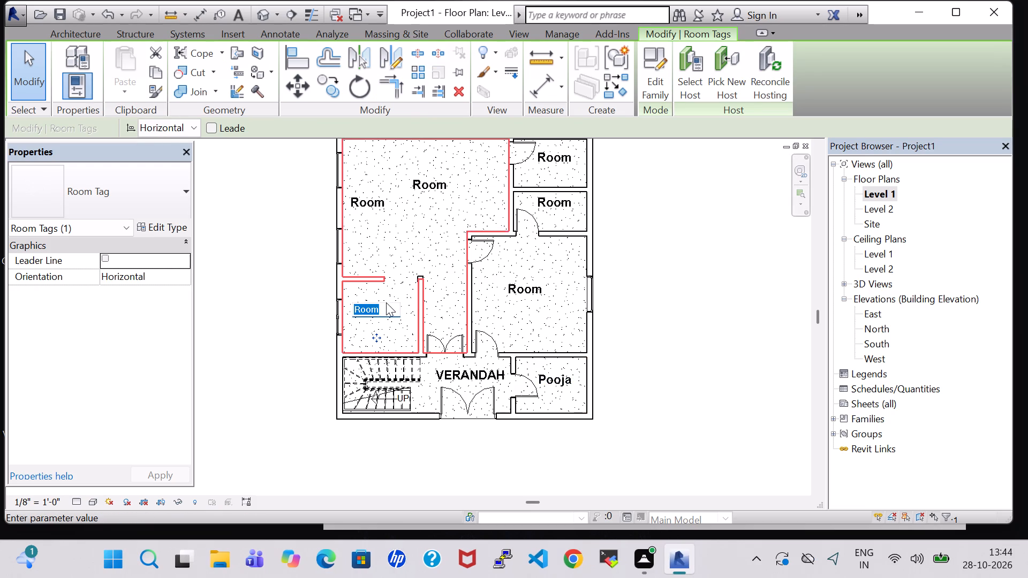
{"action": "key", "text": "BackSpace"}
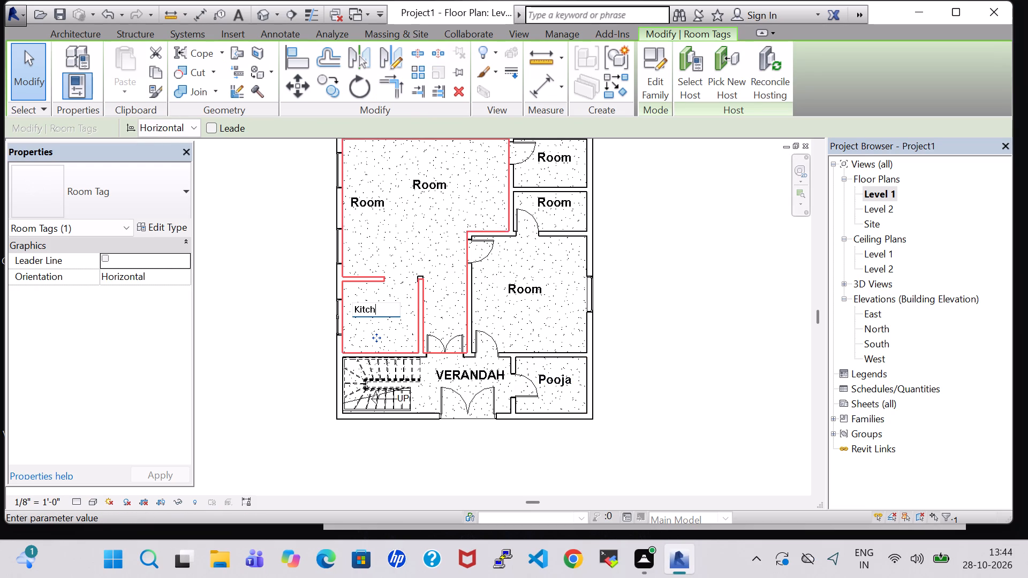
{"action": "key", "text": "Return"}
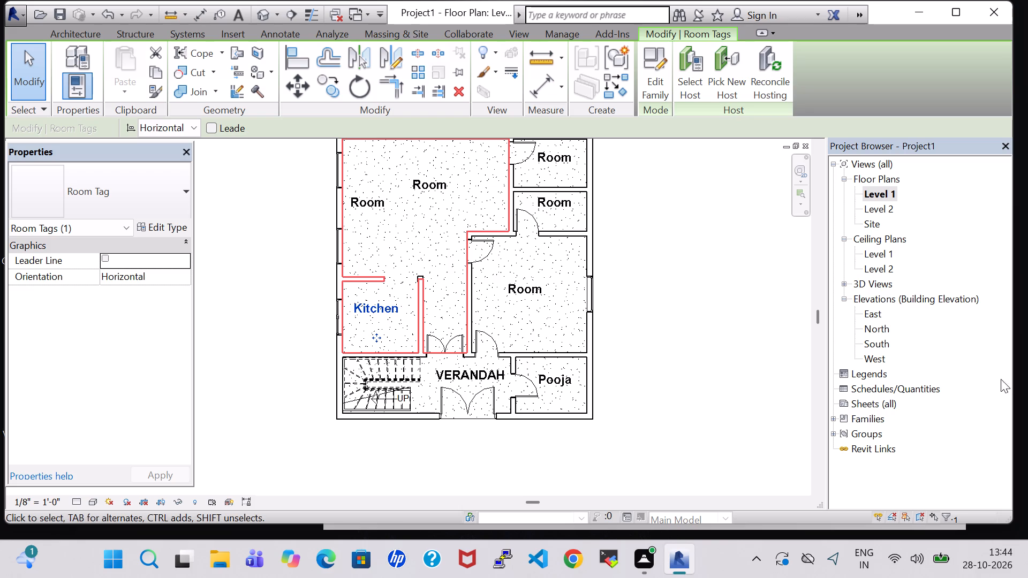
{"action": "left_click", "coordinate": [781, 268]}
Rename the large east room behind the Pooja room BED ROOM.
{"action": "double_click", "coordinate": [526, 292]}
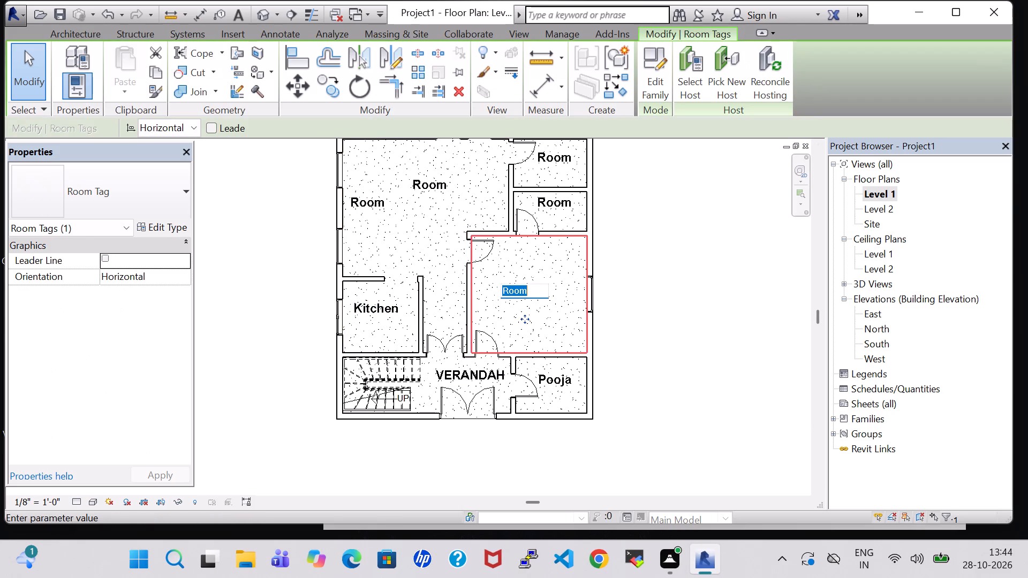
{"action": "key", "text": "BackSpace"}
{"action": "type", "text": "BE"}
{"action": "type", "text": "D ROOM"}
{"action": "key", "text": "Return"}
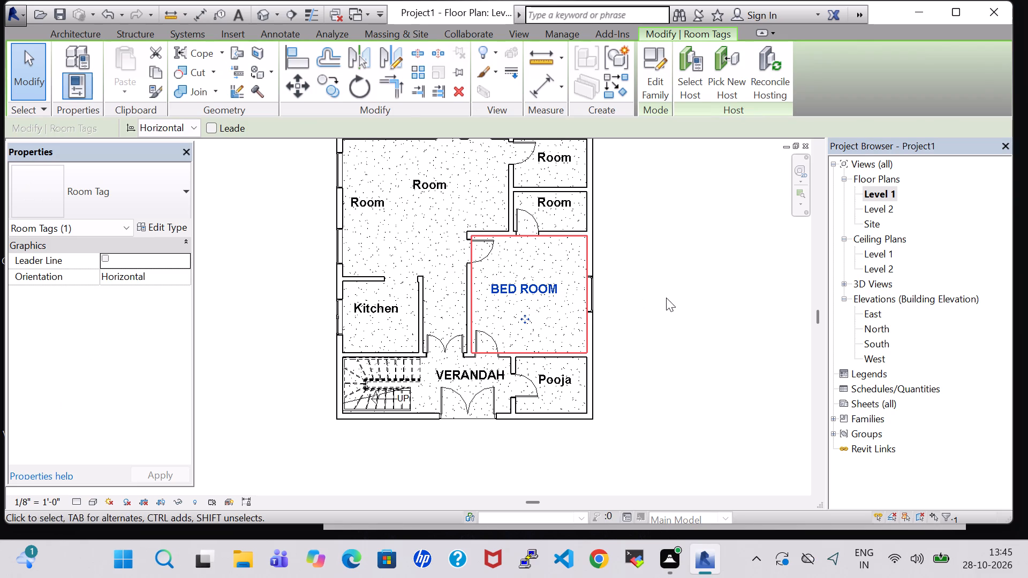
{"action": "left_click", "coordinate": [666, 298]}
Rename the central hall room near the west wall DINNING and nudge its tag down toward the kitchen and slightly right.
{"action": "middle_click_drag", "start_coordinate": [666, 275], "coordinate": [668, 424]}
{"action": "double_click", "coordinate": [373, 359]}
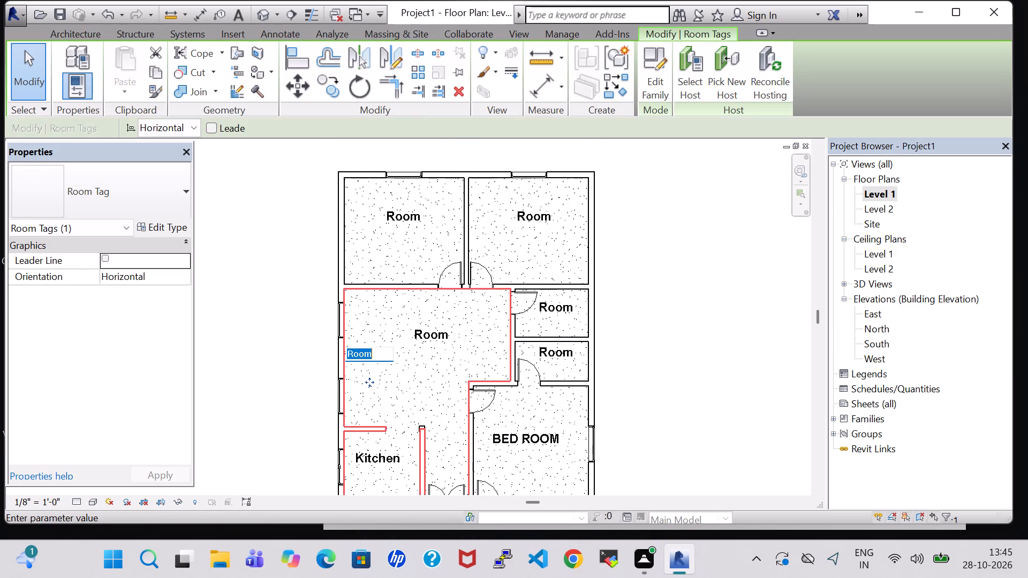
{"action": "key", "text": "BackSpace"}
{"action": "type", "text": "DINNING"}
{"action": "key", "text": "Return"}
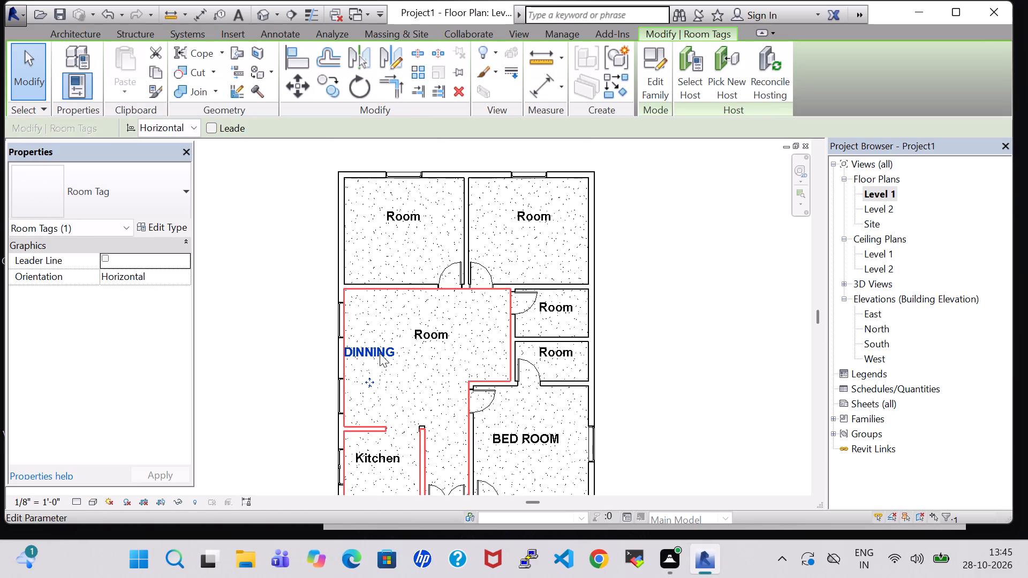
{"action": "key", "text": "Down"}
{"action": "key", "text": "Down"}
{"action": "key", "text": "Down"}
{"action": "key", "text": "Right"}
{"action": "key", "text": "Down"}
{"action": "key", "text": "Down"}
{"action": "key", "text": "Down"}
{"action": "key", "text": "Down"}
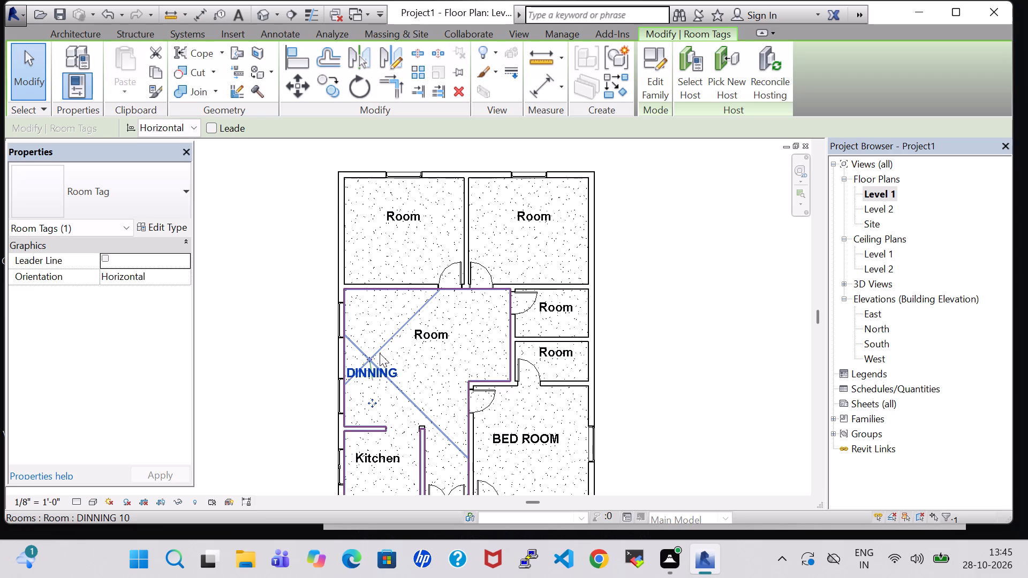
Nudge the DINNING tag slightly further down toward the kitchen.
{"action": "key", "text": "Down"}
{"action": "key", "text": "Down"}
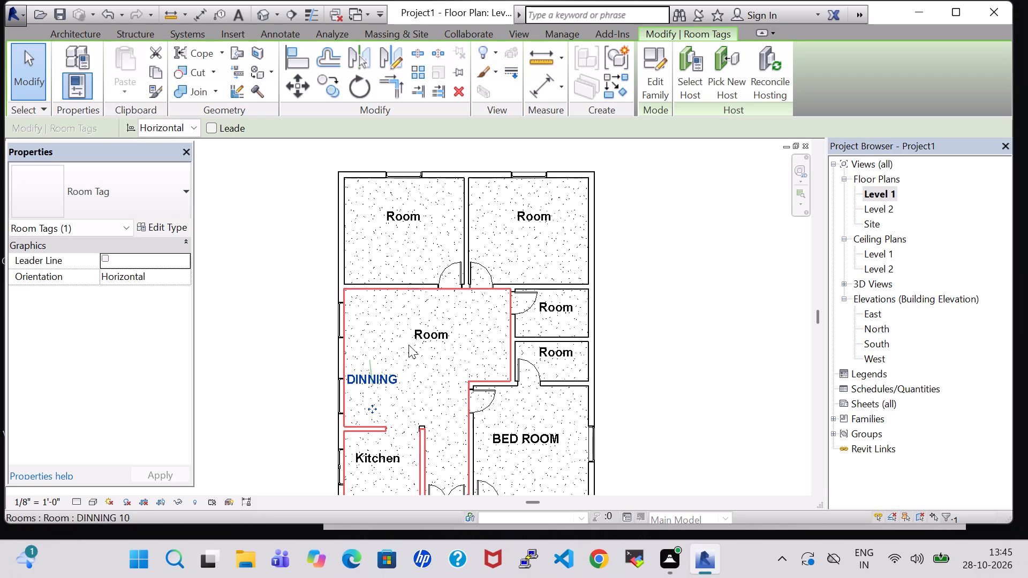
Rename the remaining tag in the central hall HALL AREA and nudge it slightly right and down.
{"action": "double_click", "coordinate": [435, 338]}
{"action": "key", "text": "BackSpace"}
{"action": "type", "text": "HALL AREA"}
{"action": "key", "text": "Return"}
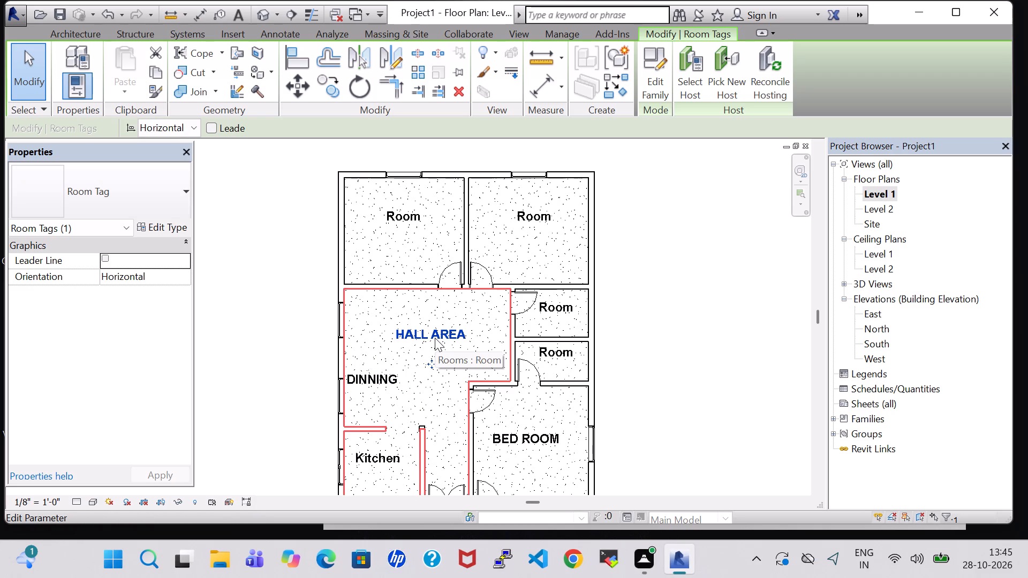
{"action": "key", "text": "Right"}
{"action": "key", "text": "Right"}
{"action": "key", "text": "Down"}
{"action": "key", "text": "Down"}
{"action": "key", "text": "Down"}
{"action": "key", "text": "Right"}
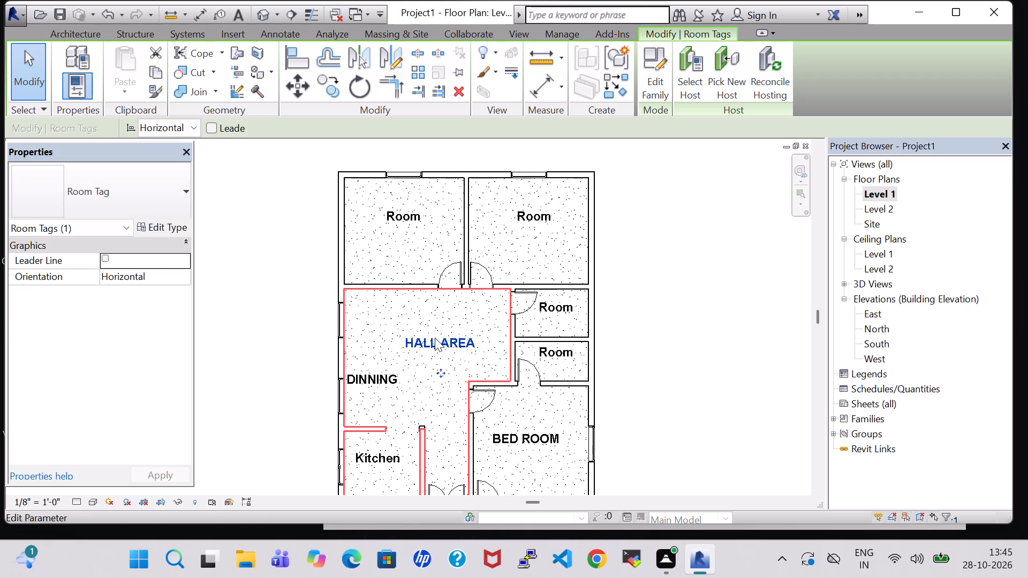
{"action": "key", "text": "Right"}
{"action": "key", "text": "Right"}
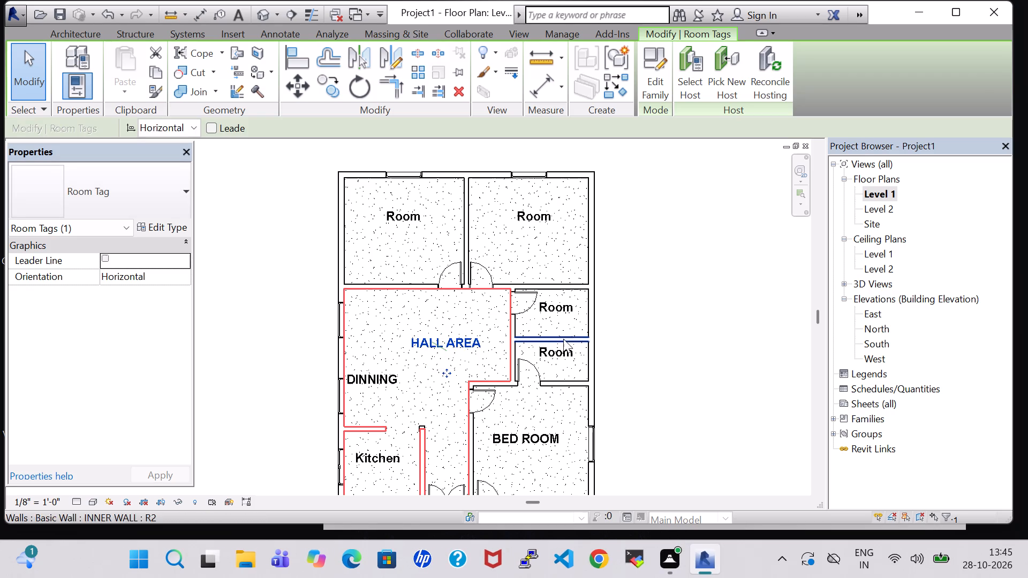
{"action": "left_click", "coordinate": [651, 329]}
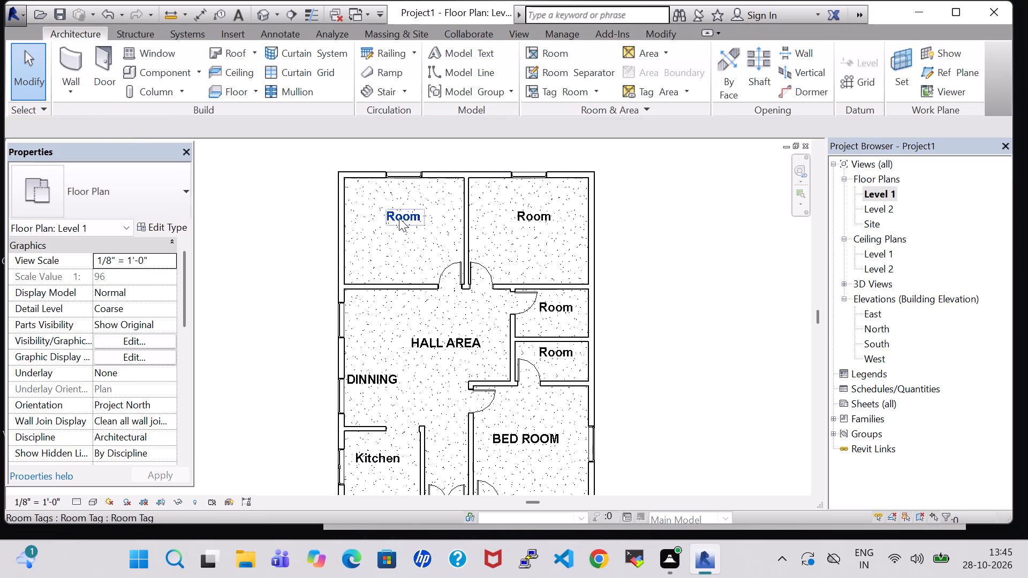
Rename both large rooms at the rear of the house BED ROOM.
{"action": "double_click", "coordinate": [399, 218]}
{"action": "key", "text": "BackSpace"}
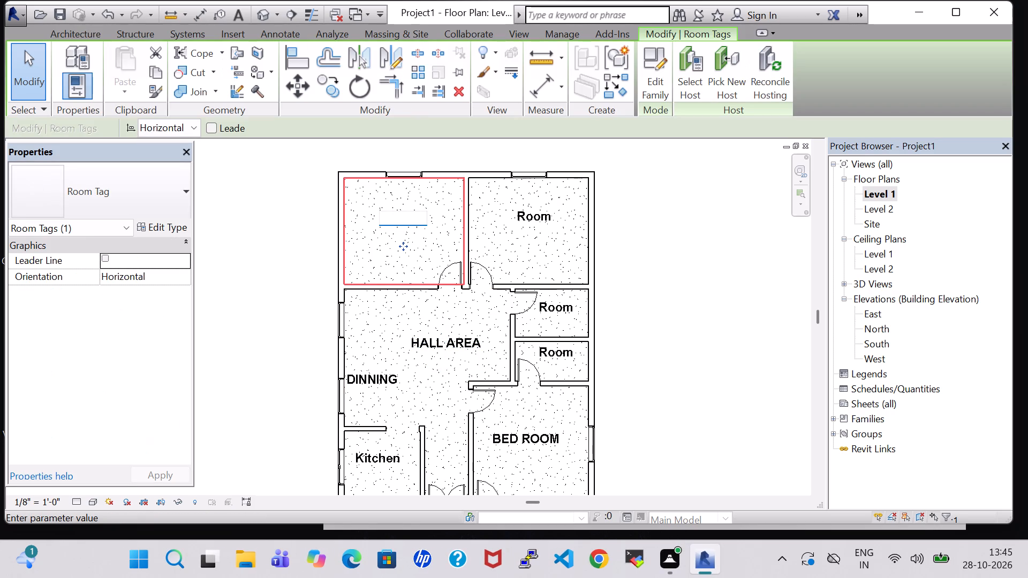
{"action": "type", "text": "BED ROOM"}
{"action": "key", "text": "Return"}
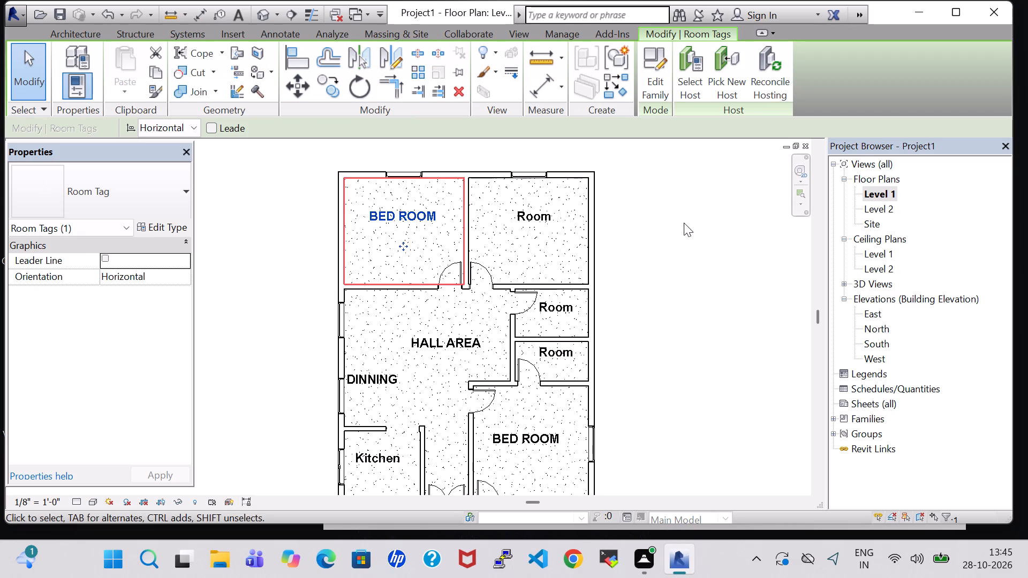
{"action": "double_click", "coordinate": [543, 217]}
{"action": "key", "text": "BackSpace"}
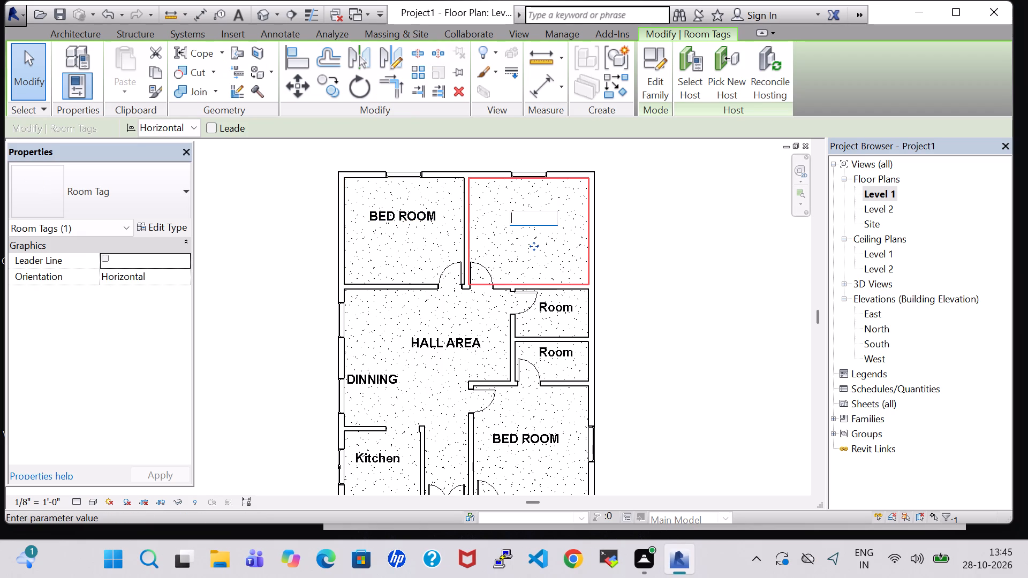
{"action": "type", "text": "BED ROOM"}
{"action": "key", "text": "Return"}
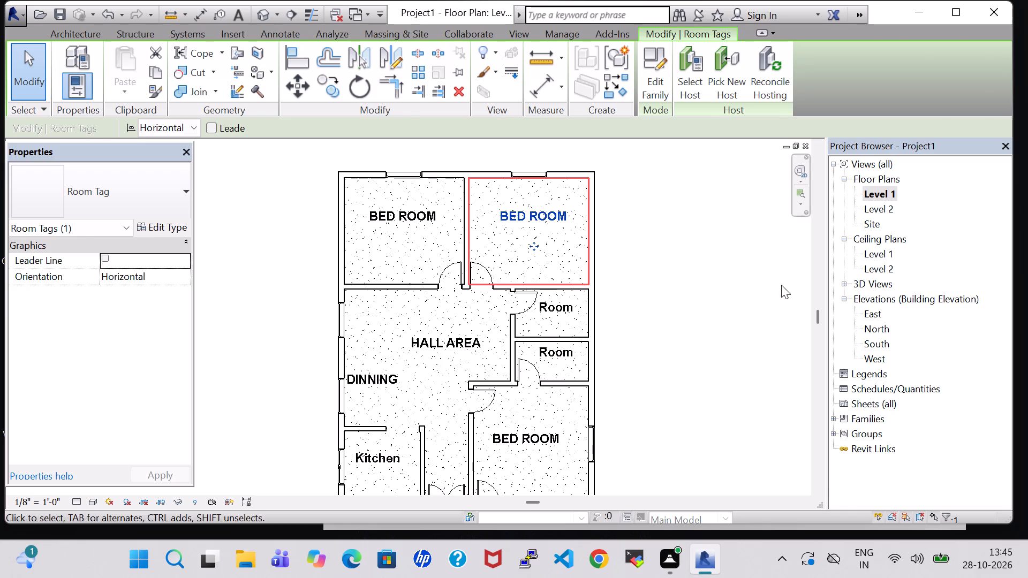
{"action": "left_click", "coordinate": [781, 285]}
Rename both small stacked rooms along the east wall, between the bedrooms, Toilet.
{"action": "double_click", "coordinate": [575, 307]}
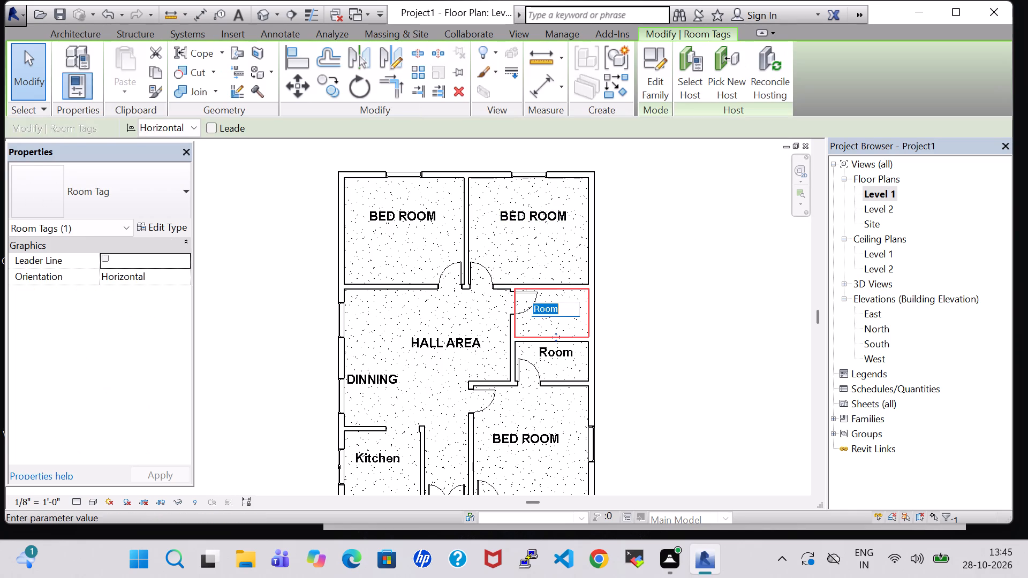
{"action": "key", "text": "BackSpace"}
{"action": "key", "text": "t"}
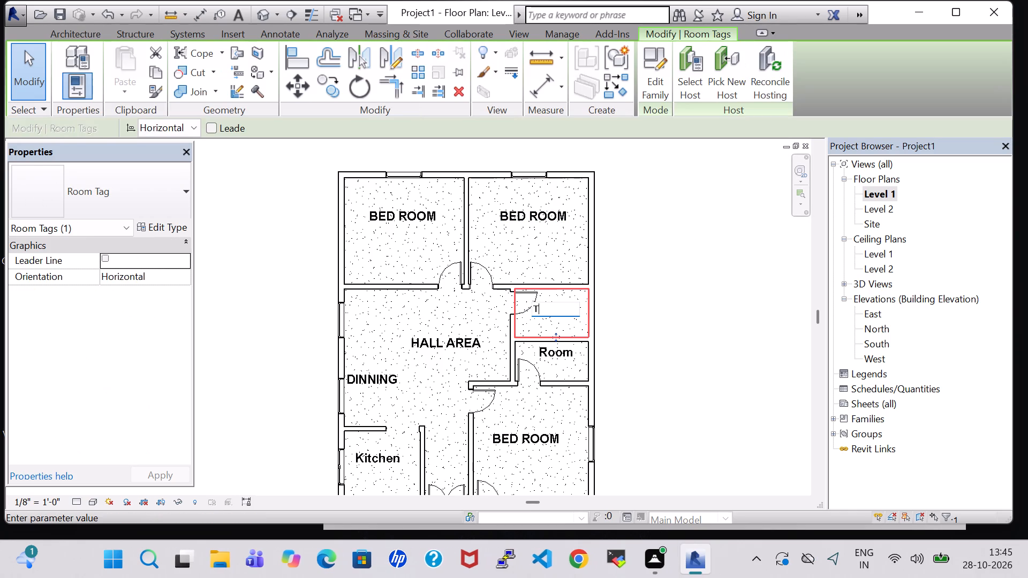
{"action": "type", "text": "il"}
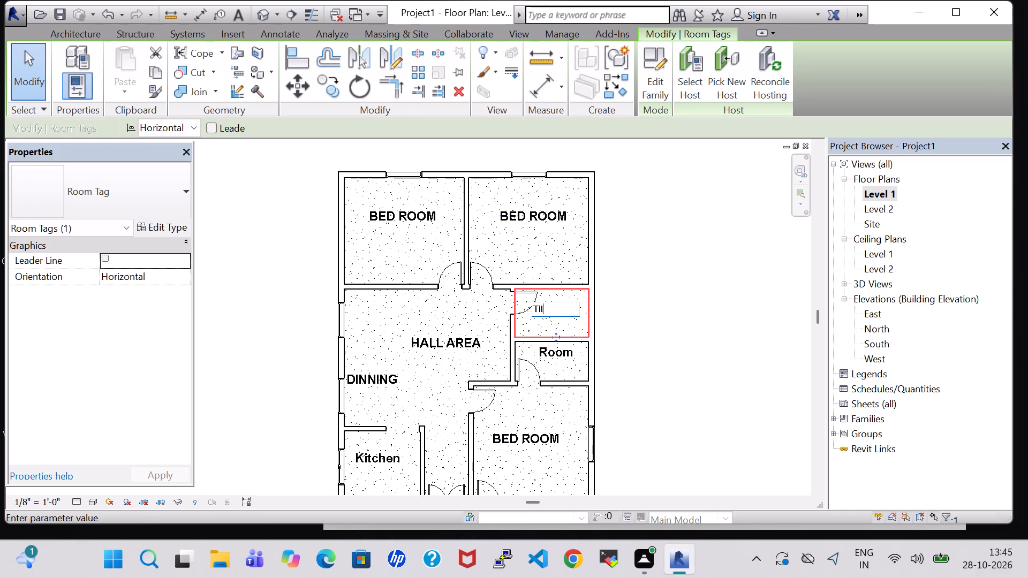
{"action": "key", "text": "BackSpace"}
{"action": "key", "text": "BackSpace"}
{"action": "type", "text": "oilet"}
{"action": "key", "text": "Return"}
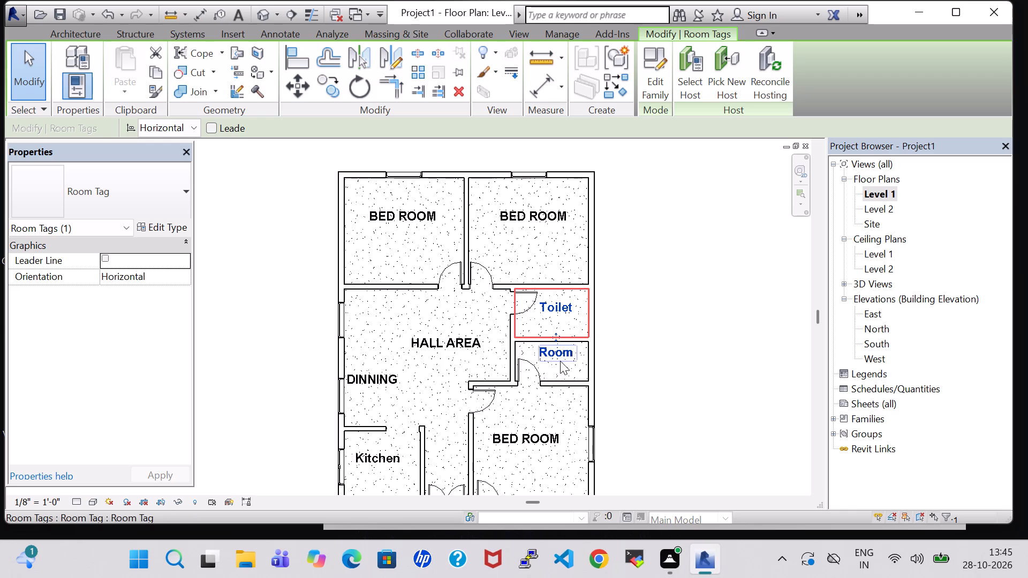
{"action": "double_click", "coordinate": [563, 358]}
{"action": "key", "text": "BackSpace"}
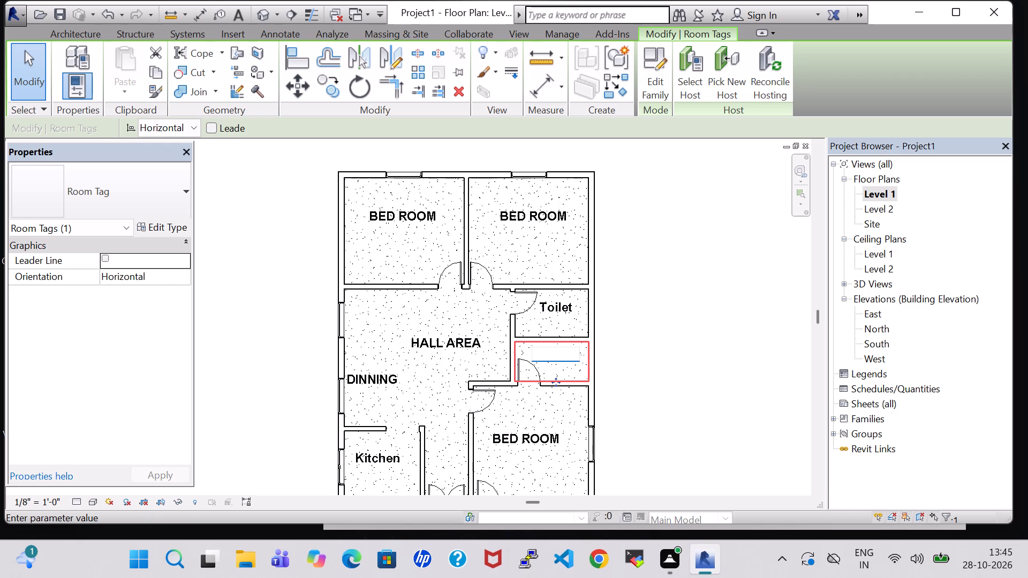
{"action": "type", "text": "oilet"}
{"action": "key", "text": "Return"}
{"action": "left_click", "coordinate": [633, 312]}
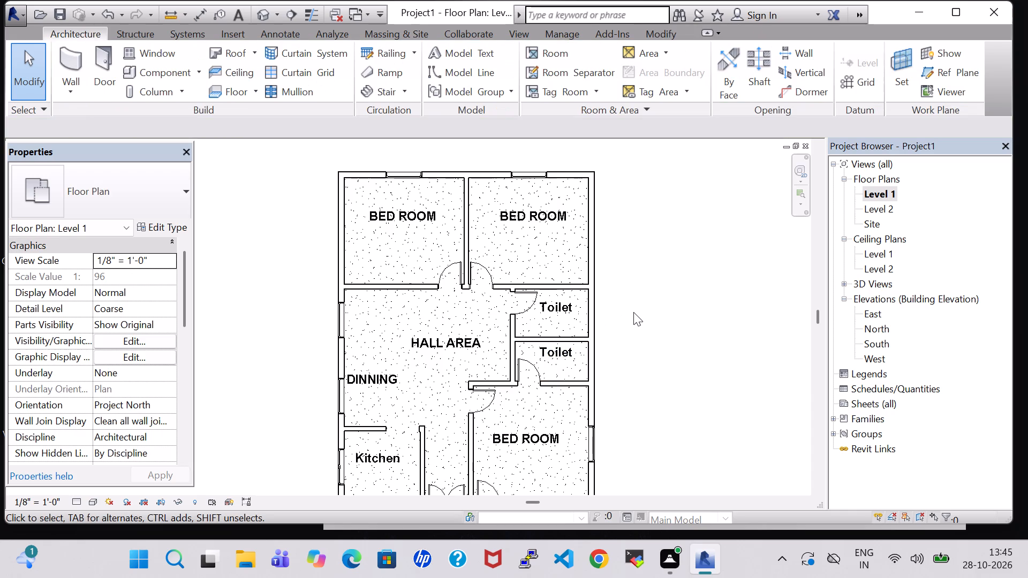
Review the room name tags across the whole Level 1 floor plan.
{"action": "middle_click_drag", "start_coordinate": [633, 312], "coordinate": [633, 287]}
{"action": "middle_click", "coordinate": [633, 287]}
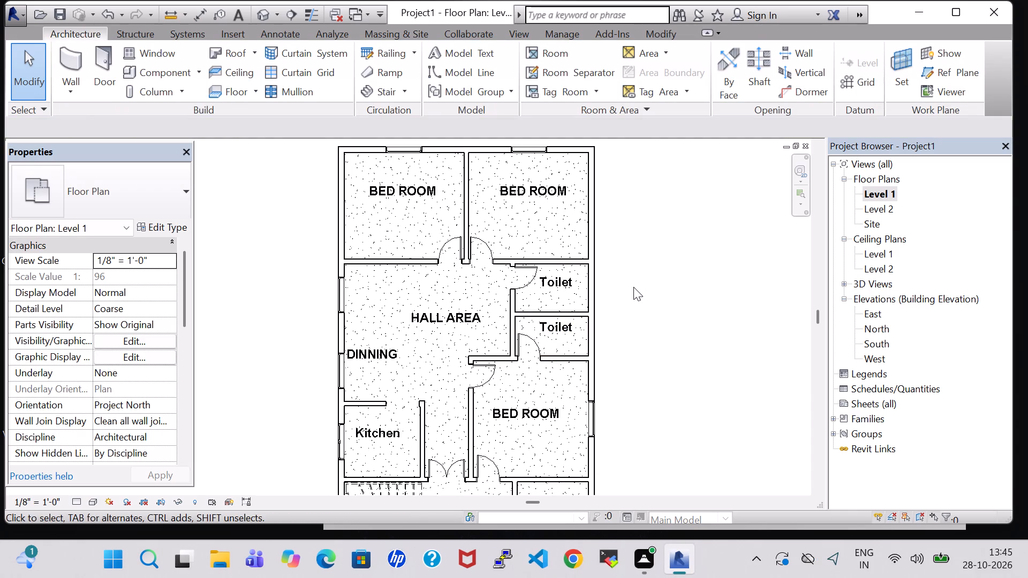
{"action": "middle_click", "coordinate": [633, 287]}
{"action": "scroll", "coordinate": [633, 287], "scroll_direction": "down", "scroll_amount": 3}
{"action": "middle_click_drag", "start_coordinate": [647, 306], "coordinate": [607, 295]}
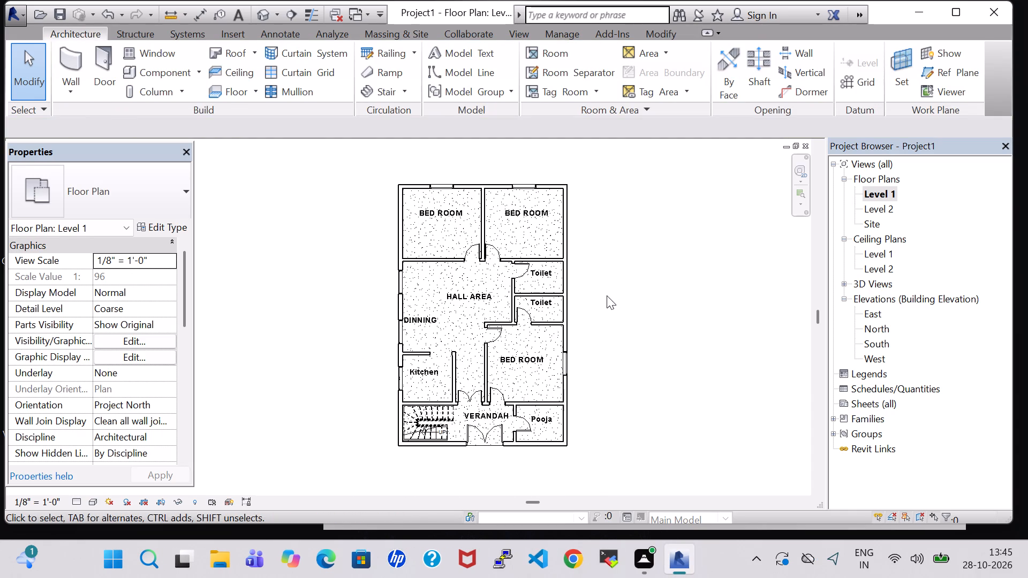
{"action": "scroll", "coordinate": [607, 295], "scroll_direction": "up", "scroll_amount": 1}
{"action": "middle_click", "coordinate": [607, 295]}
{"action": "scroll", "coordinate": [607, 295], "scroll_direction": "up", "scroll_amount": 1}
{"action": "middle_click_drag", "start_coordinate": [607, 295], "coordinate": [628, 293]}
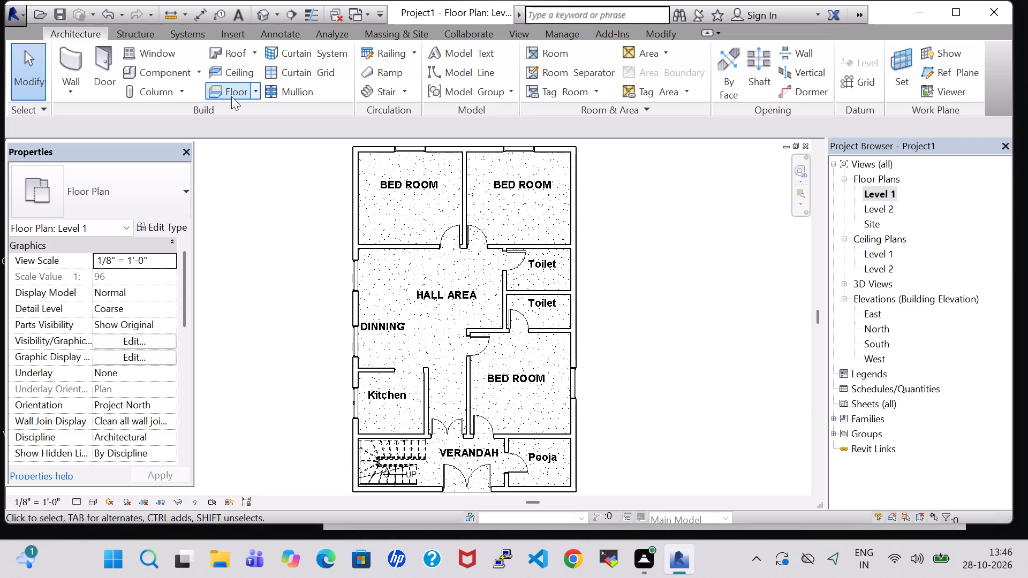
Inspect the house's front facade, entrance door and open top in the 3D view.
{"action": "left_click", "coordinate": [270, 13]}
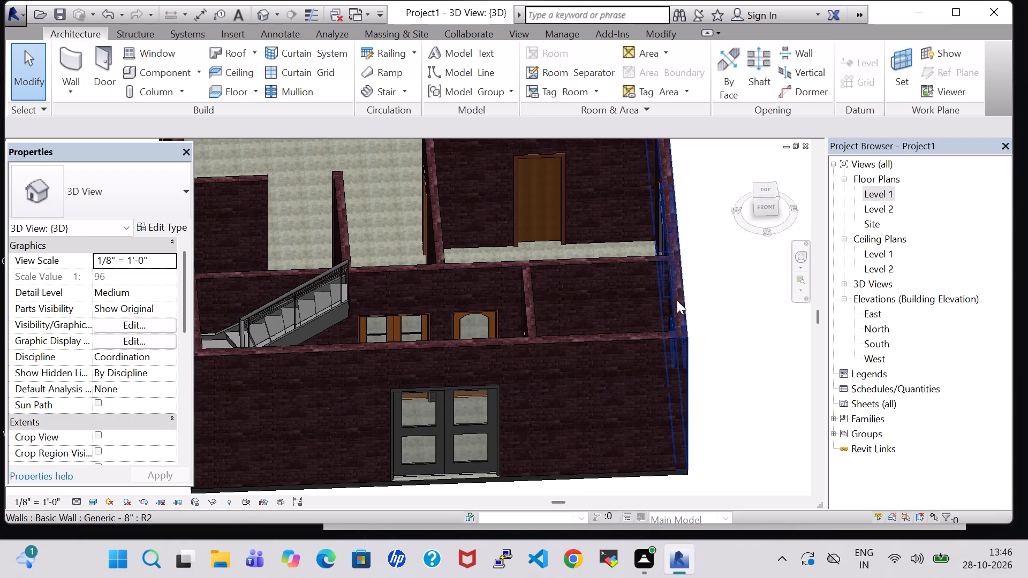
{"action": "middle_click_drag", "start_coordinate": [704, 339], "coordinate": [681, 318]}
{"action": "middle_click", "coordinate": [681, 318], "text": "shift"}
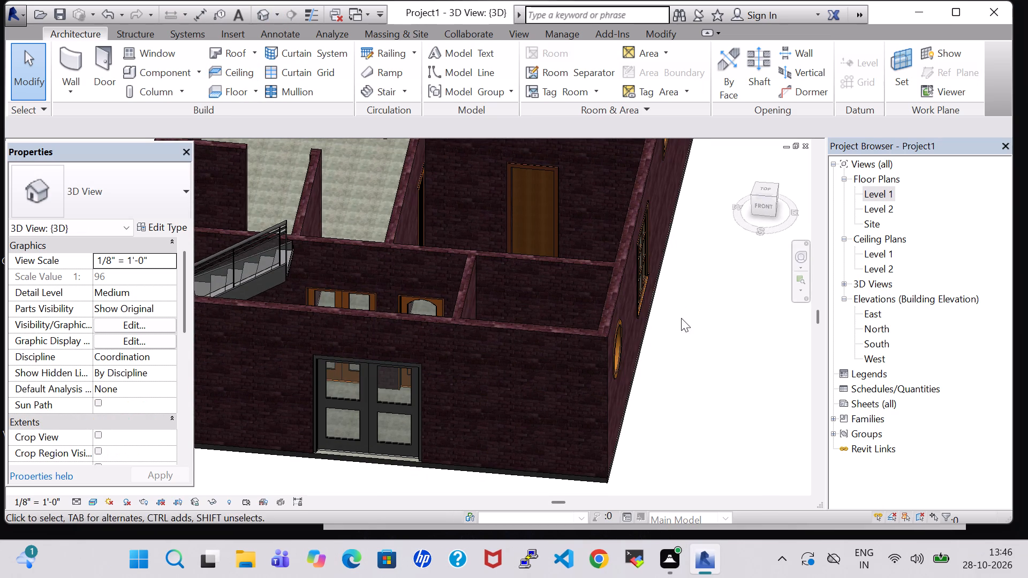
{"action": "middle_click_drag", "start_coordinate": [682, 323], "coordinate": [696, 268]}
{"action": "middle_click_drag", "start_coordinate": [460, 444], "coordinate": [471, 403]}
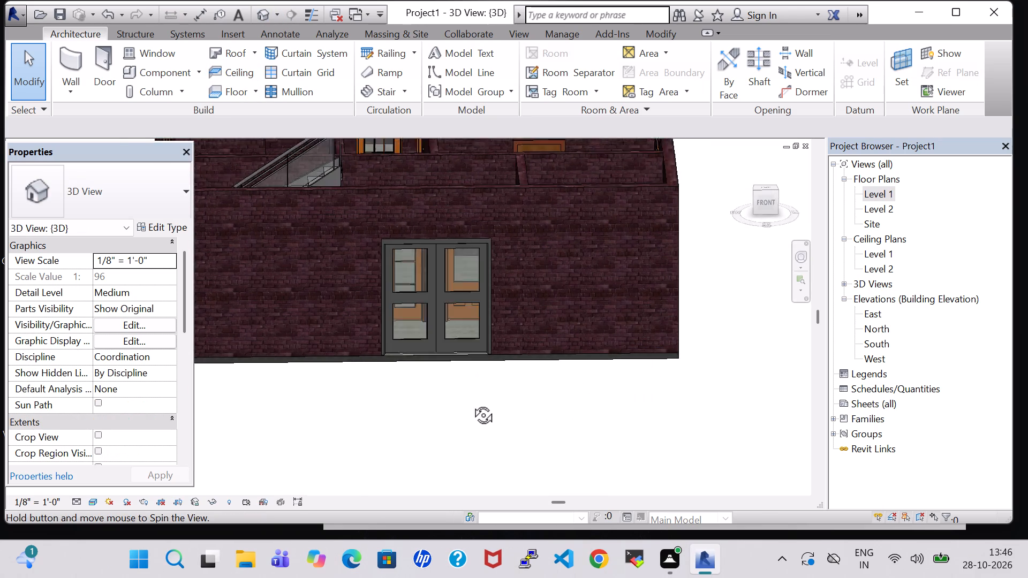
{"action": "middle_click_drag", "start_coordinate": [471, 403], "coordinate": [475, 378]}
{"action": "scroll", "coordinate": [475, 378], "scroll_direction": "down", "scroll_amount": 4}
{"action": "middle_click_drag", "start_coordinate": [639, 343], "coordinate": [630, 343], "text": "shift"}
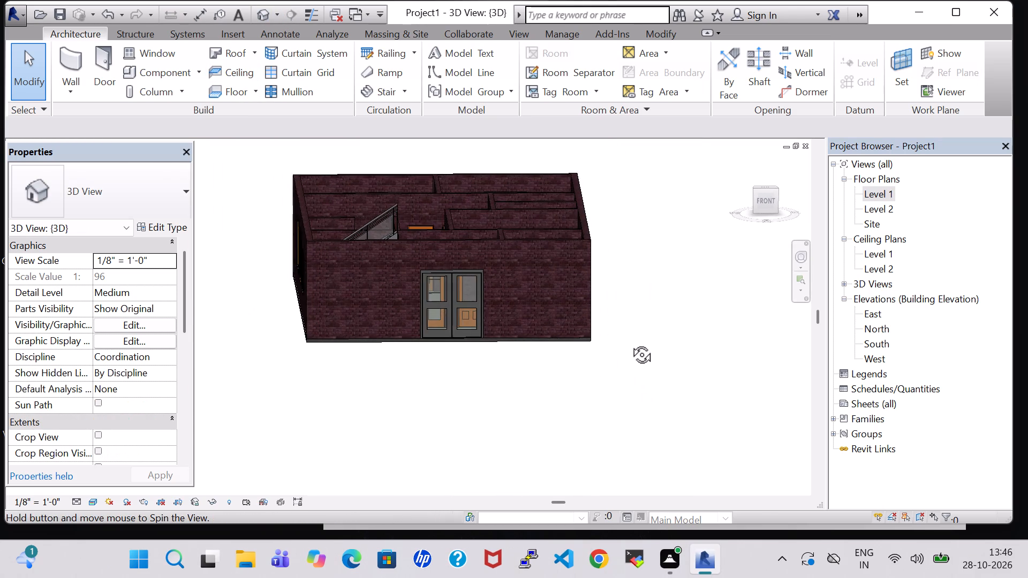
{"action": "middle_click_drag", "start_coordinate": [630, 343], "coordinate": [616, 348], "text": "shift"}
{"action": "middle_click_drag", "start_coordinate": [616, 348], "coordinate": [628, 337], "text": "shift"}
{"action": "scroll", "coordinate": [628, 337], "scroll_direction": "down", "scroll_amount": 1, "text": "shift"}
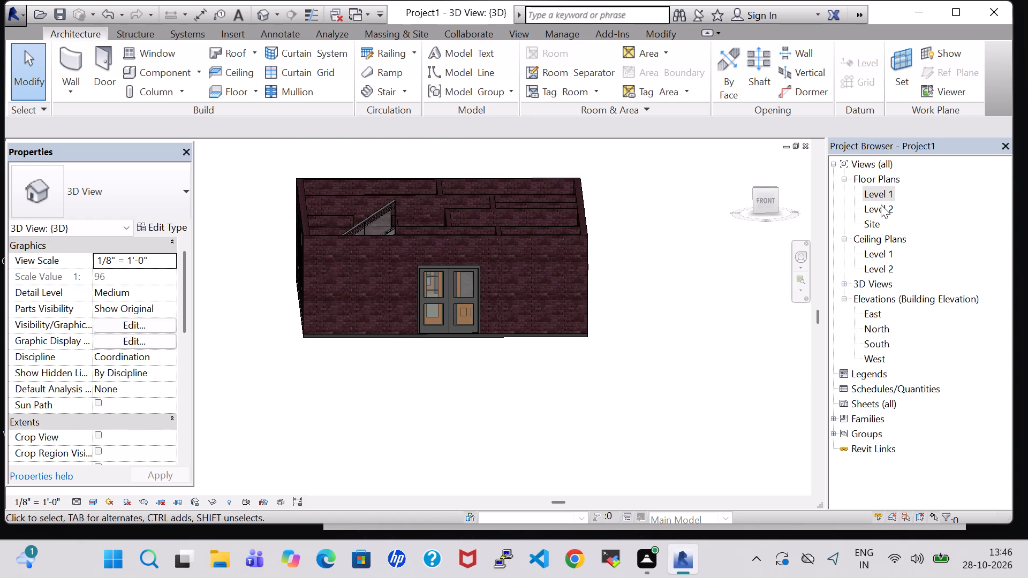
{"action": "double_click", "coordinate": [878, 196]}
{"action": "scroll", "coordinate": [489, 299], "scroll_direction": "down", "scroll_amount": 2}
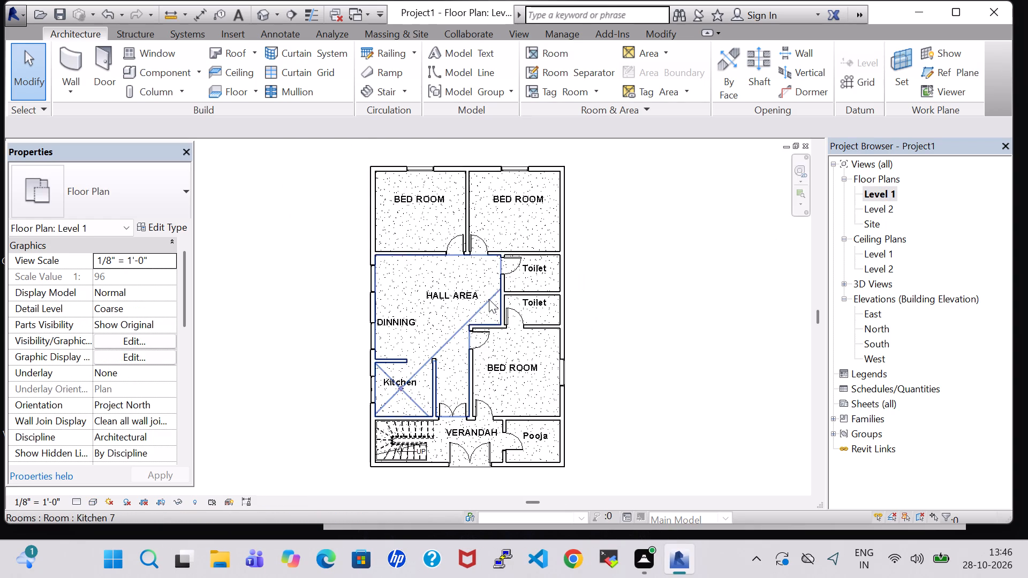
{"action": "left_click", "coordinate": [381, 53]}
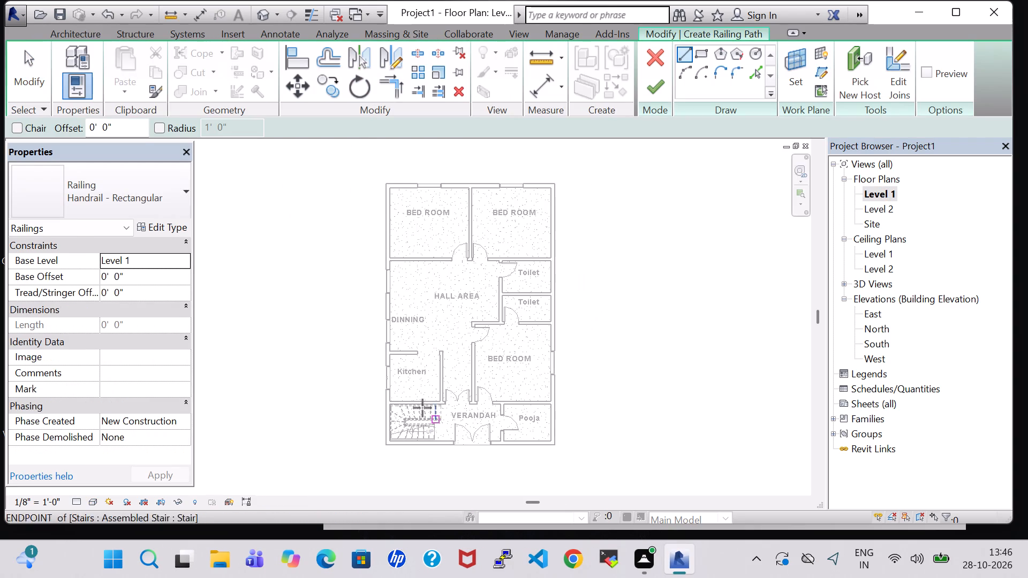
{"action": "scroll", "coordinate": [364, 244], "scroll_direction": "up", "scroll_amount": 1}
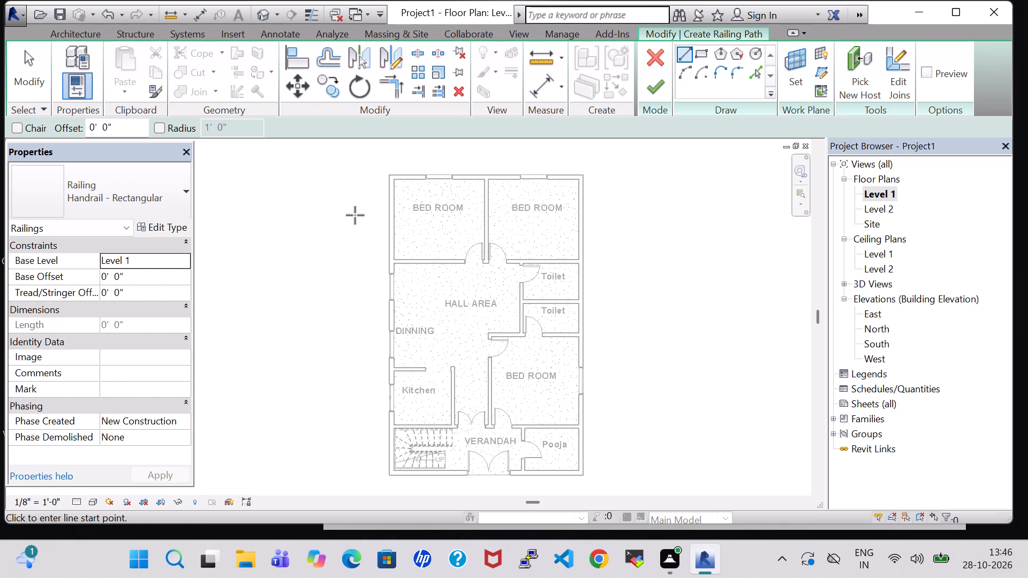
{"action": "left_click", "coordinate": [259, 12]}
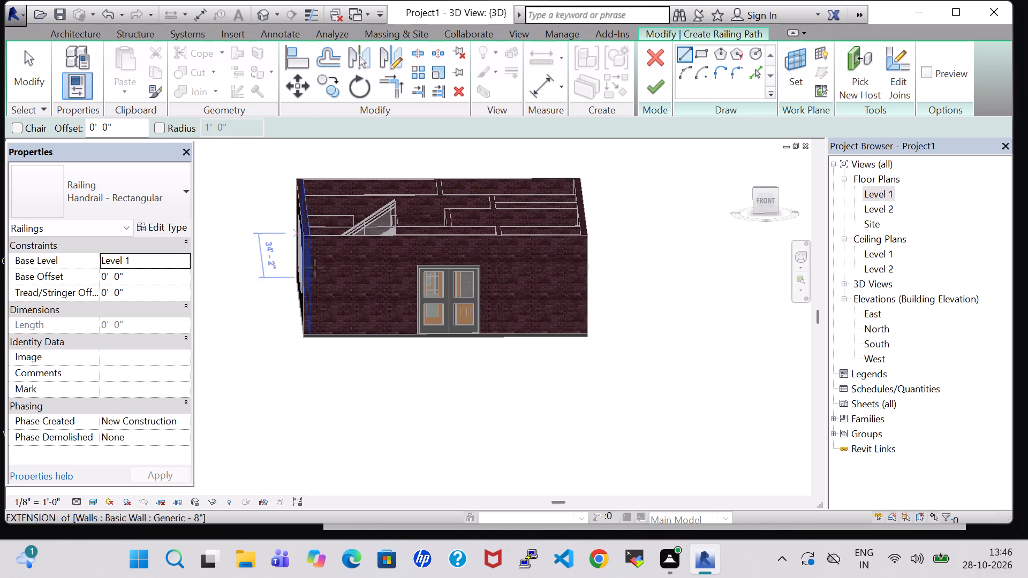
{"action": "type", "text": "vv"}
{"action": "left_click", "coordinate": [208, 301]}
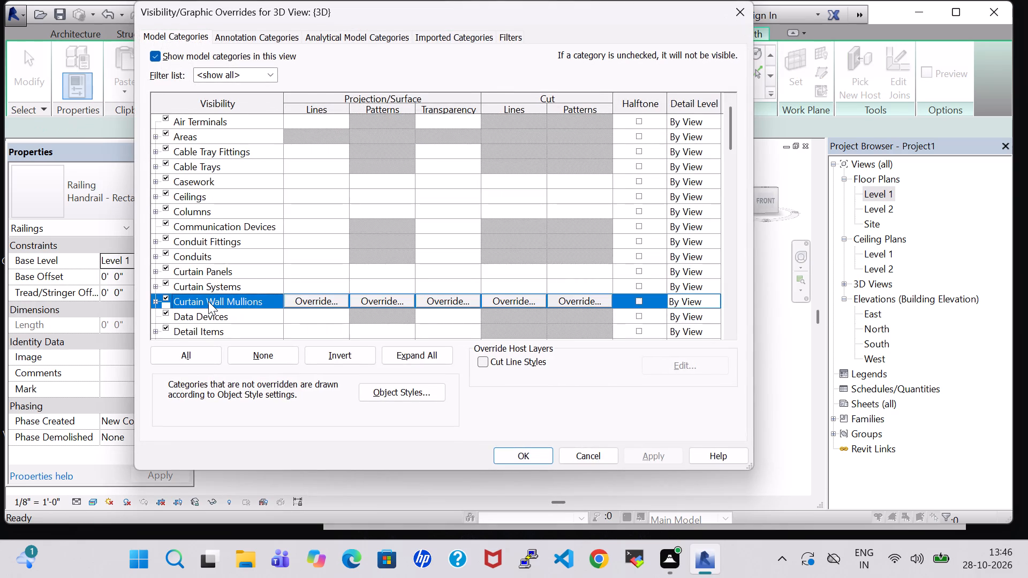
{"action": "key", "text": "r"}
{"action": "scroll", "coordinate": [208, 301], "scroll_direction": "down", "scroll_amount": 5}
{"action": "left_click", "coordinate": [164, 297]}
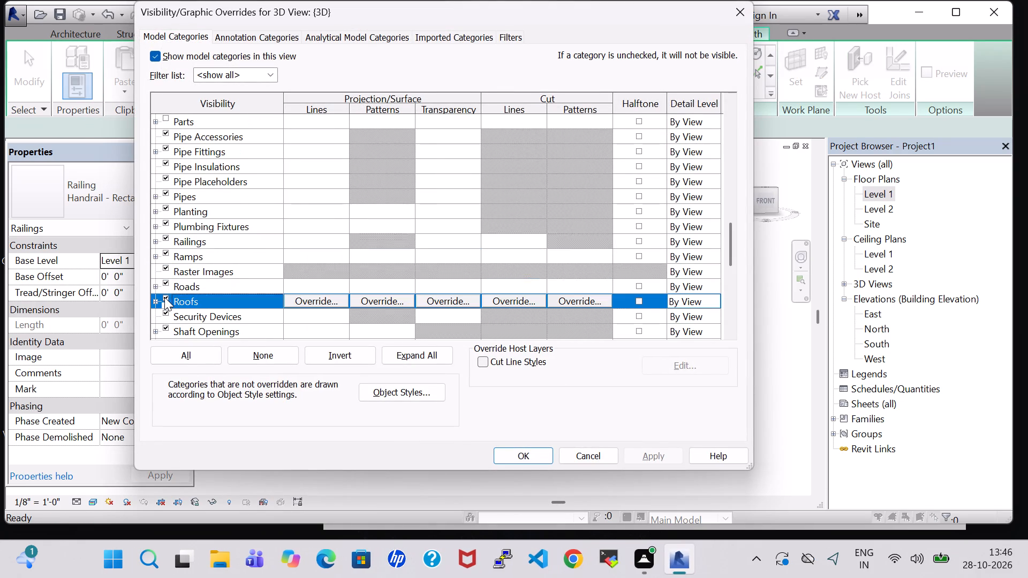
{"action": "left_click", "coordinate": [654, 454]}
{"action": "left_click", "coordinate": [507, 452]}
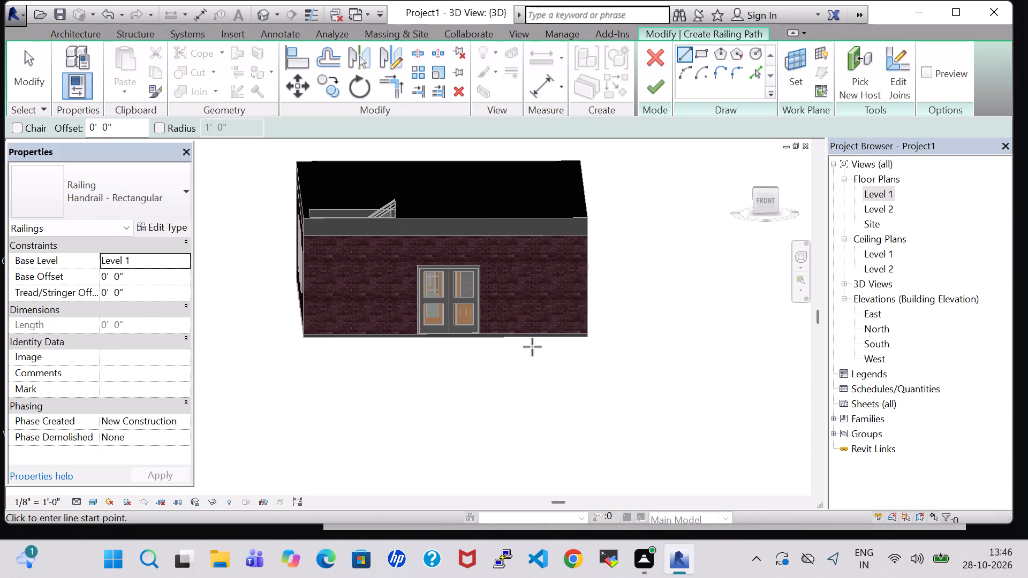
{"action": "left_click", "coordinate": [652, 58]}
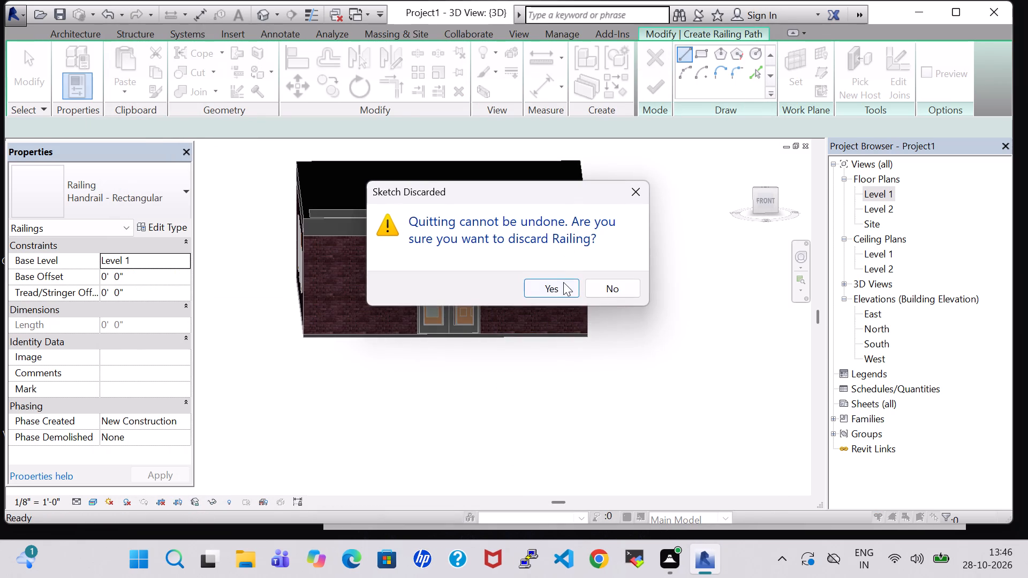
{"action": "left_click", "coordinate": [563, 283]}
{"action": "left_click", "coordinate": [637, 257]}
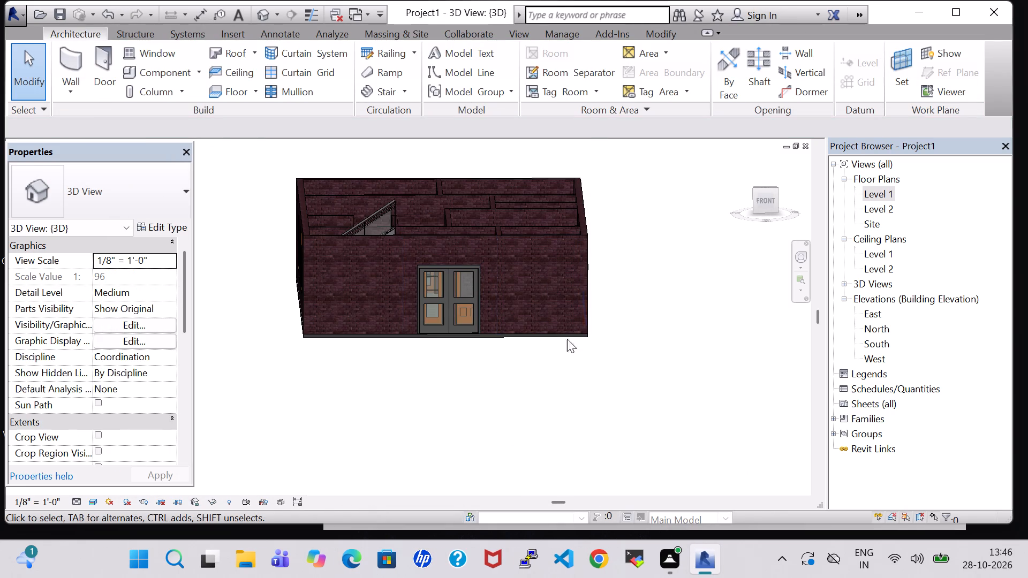
Turn on the visibility of the Roofs category in the 3D view's graphic overrides.
{"action": "type", "text": "vv"}
{"action": "left_click", "coordinate": [221, 237]}
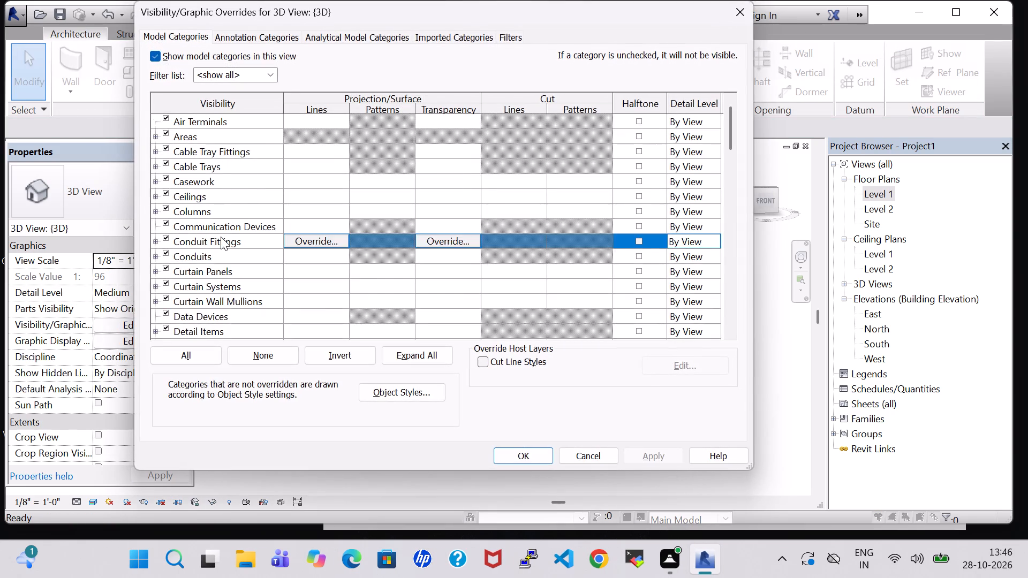
{"action": "key", "text": "r"}
{"action": "scroll", "coordinate": [221, 237], "scroll_direction": "down", "scroll_amount": 7}
{"action": "left_click", "coordinate": [167, 268]}
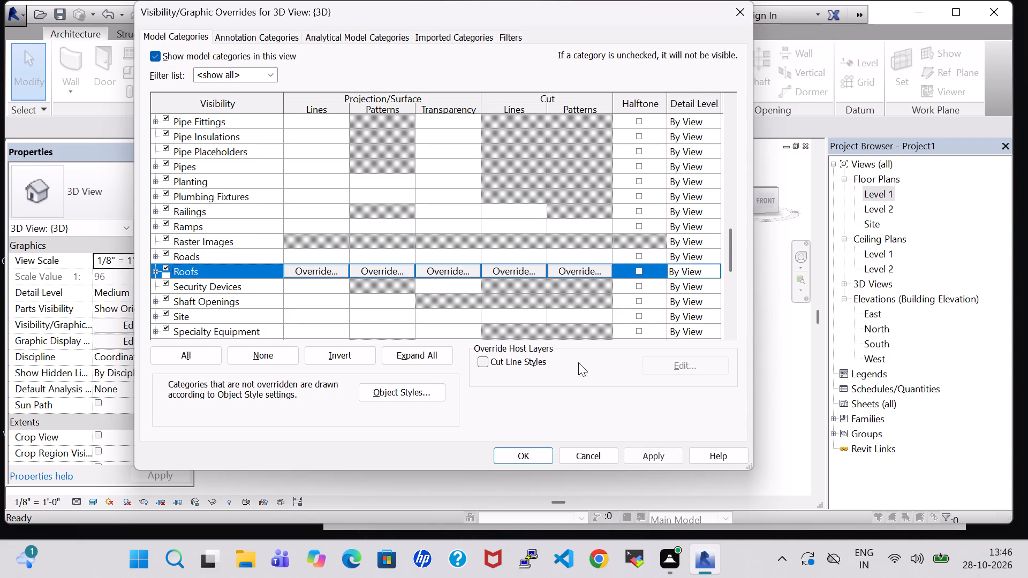
{"action": "left_click", "coordinate": [668, 453]}
{"action": "left_click", "coordinate": [510, 452]}
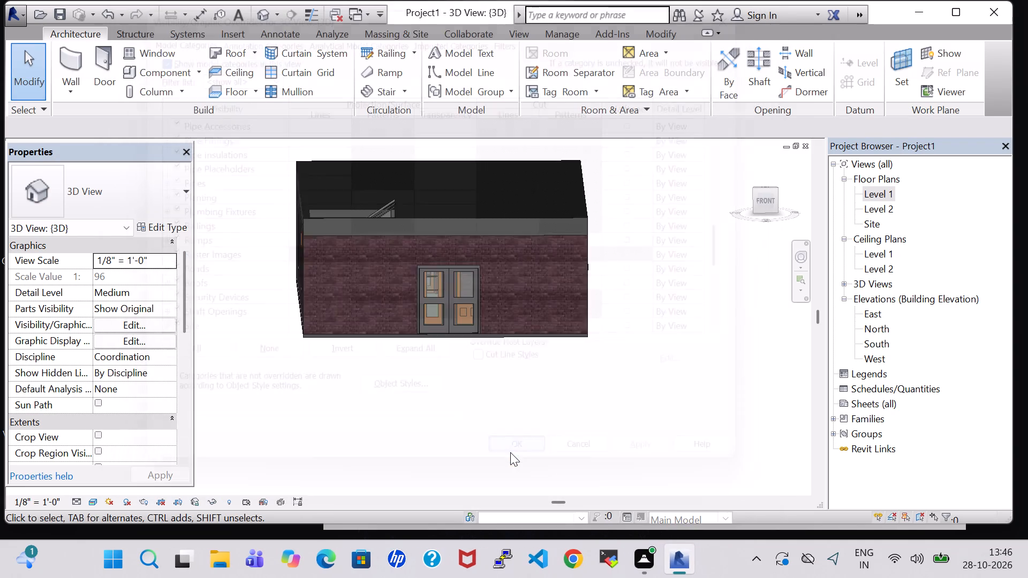
Change the flat roof's type to Wood Rafter 8" - Asphalt Shingle - Insulated.
{"action": "left_click", "coordinate": [525, 399]}
{"action": "left_click", "coordinate": [462, 219]}
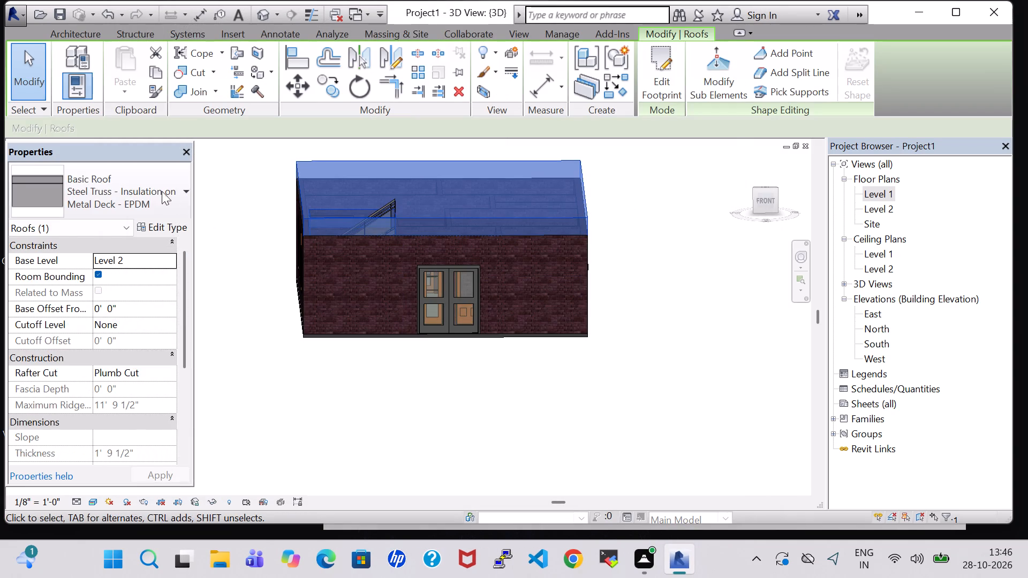
{"action": "left_click", "coordinate": [152, 188]}
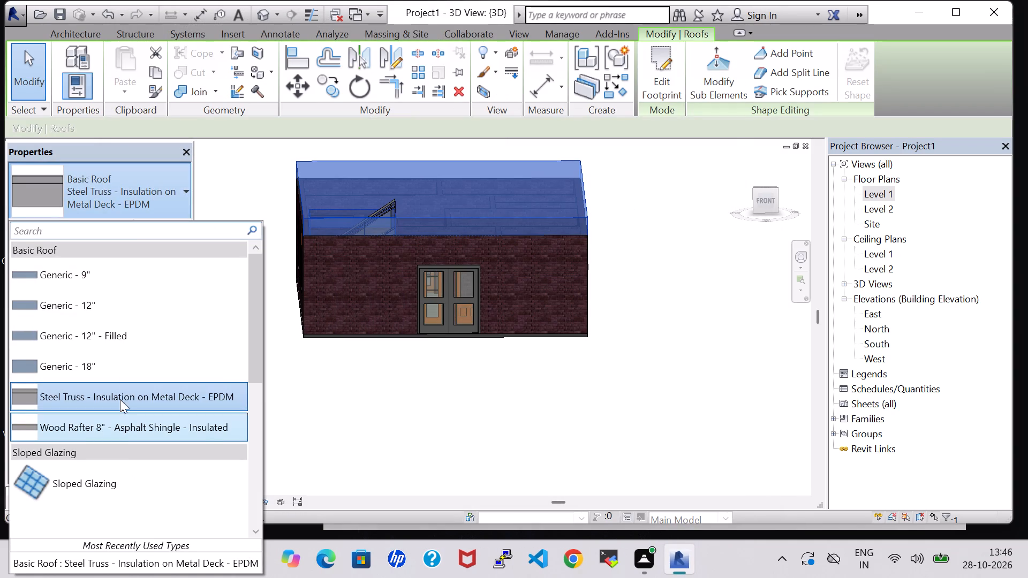
{"action": "scroll", "coordinate": [76, 323], "scroll_direction": "up", "scroll_amount": 3}
{"action": "scroll", "coordinate": [76, 323], "scroll_direction": "down", "scroll_amount": 2}
{"action": "left_click", "coordinate": [106, 360]}
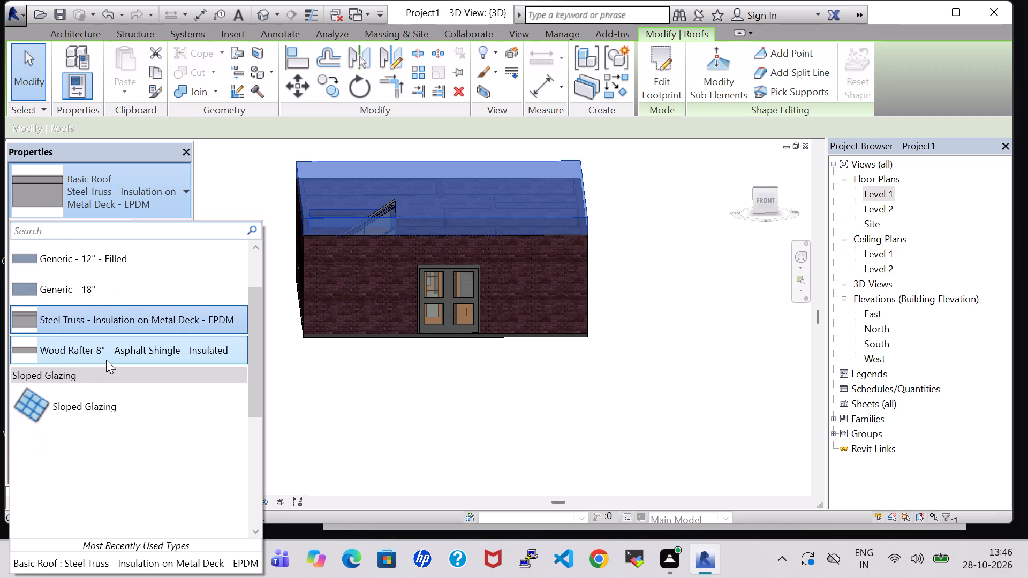
{"action": "left_click", "coordinate": [345, 375]}
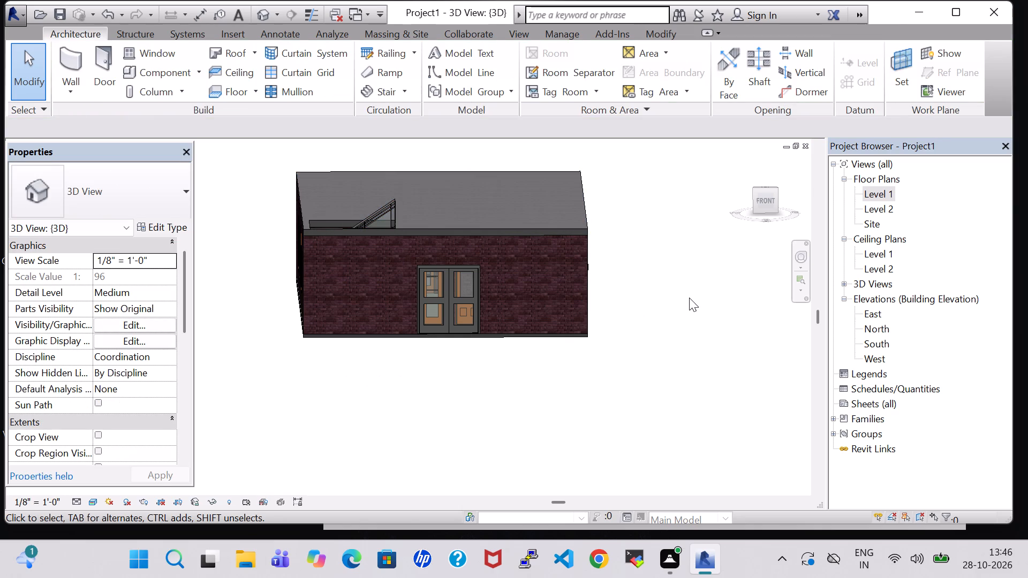
Examine the roof, stair opening and front facade from several angles in the 3D view, and check the roof's properties.
{"action": "middle_click_drag", "start_coordinate": [689, 298], "coordinate": [689, 276], "text": "shift"}
{"action": "middle_click_drag", "start_coordinate": [674, 269], "coordinate": [662, 272], "text": "shift"}
{"action": "scroll", "coordinate": [674, 269], "scroll_direction": "down", "scroll_amount": 1, "text": "shift"}
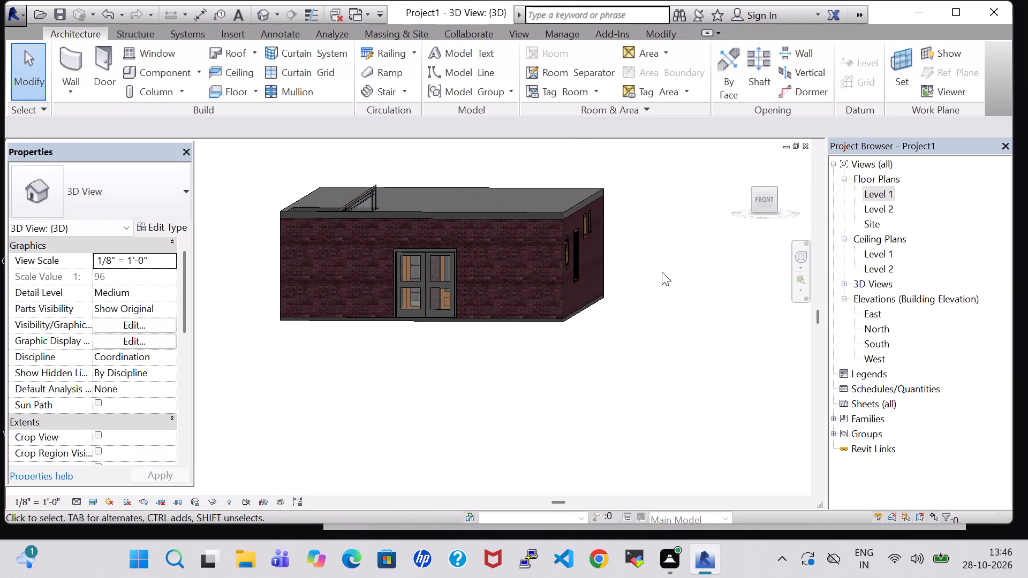
{"action": "scroll", "coordinate": [662, 272], "scroll_direction": "up", "scroll_amount": 3}
{"action": "middle_click_drag", "start_coordinate": [662, 272], "coordinate": [693, 283], "text": "shift"}
{"action": "middle_click_drag", "start_coordinate": [693, 283], "coordinate": [691, 295]}
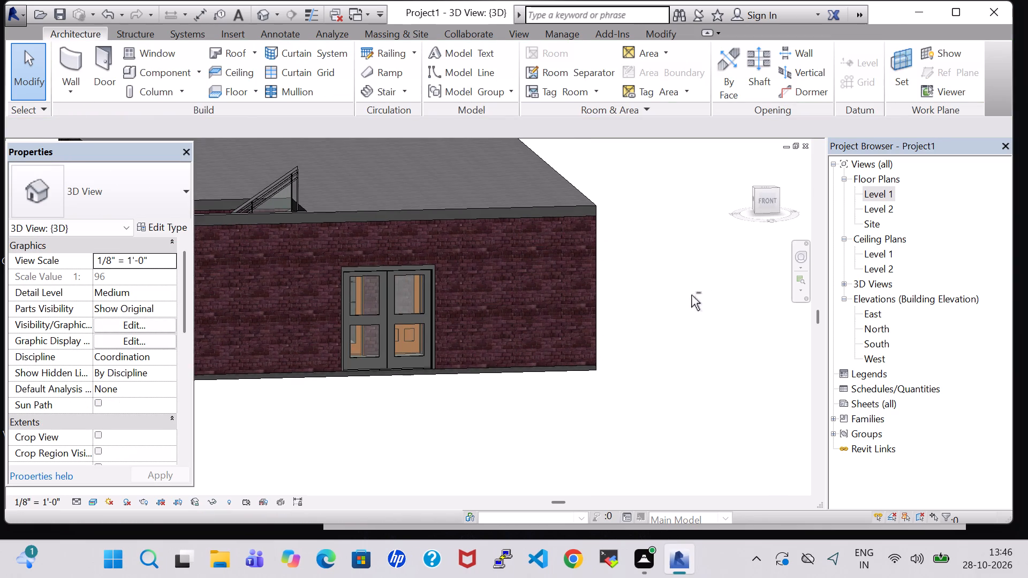
{"action": "scroll", "coordinate": [691, 295], "scroll_direction": "down", "scroll_amount": 2}
{"action": "middle_click_drag", "start_coordinate": [717, 307], "coordinate": [701, 415], "text": "shift"}
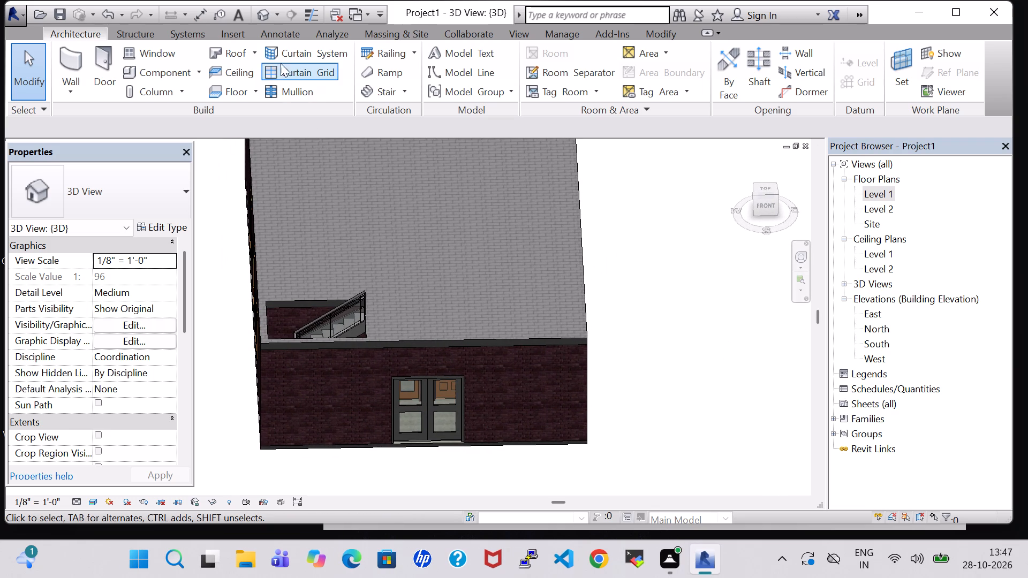
{"action": "left_click", "coordinate": [495, 339]}
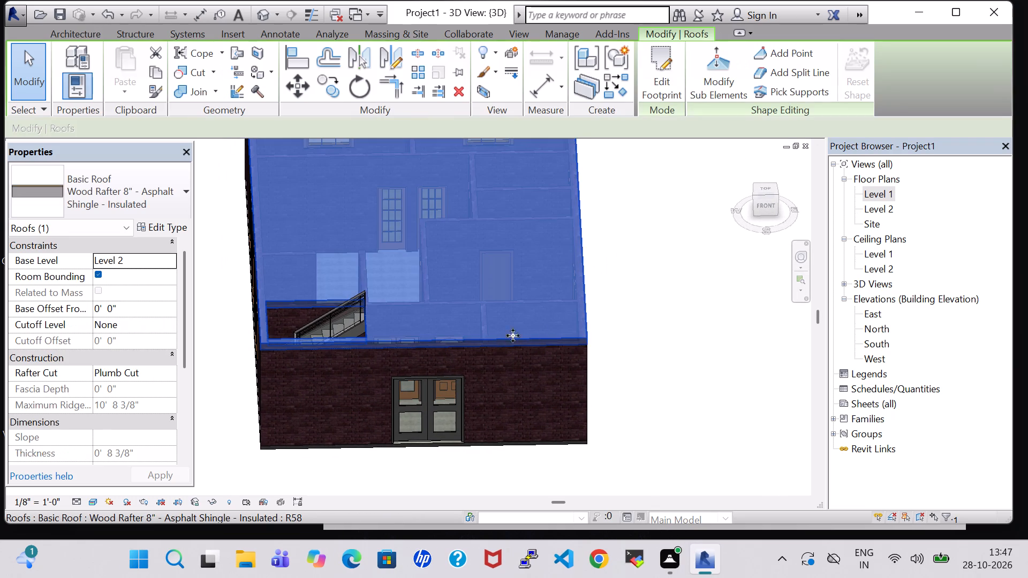
On the Level 1 floor plan, start a sketched-path railing and set its base offset to 10' 8".
{"action": "double_click", "coordinate": [877, 197]}
{"action": "scroll", "coordinate": [489, 215], "scroll_direction": "down", "scroll_amount": 3}
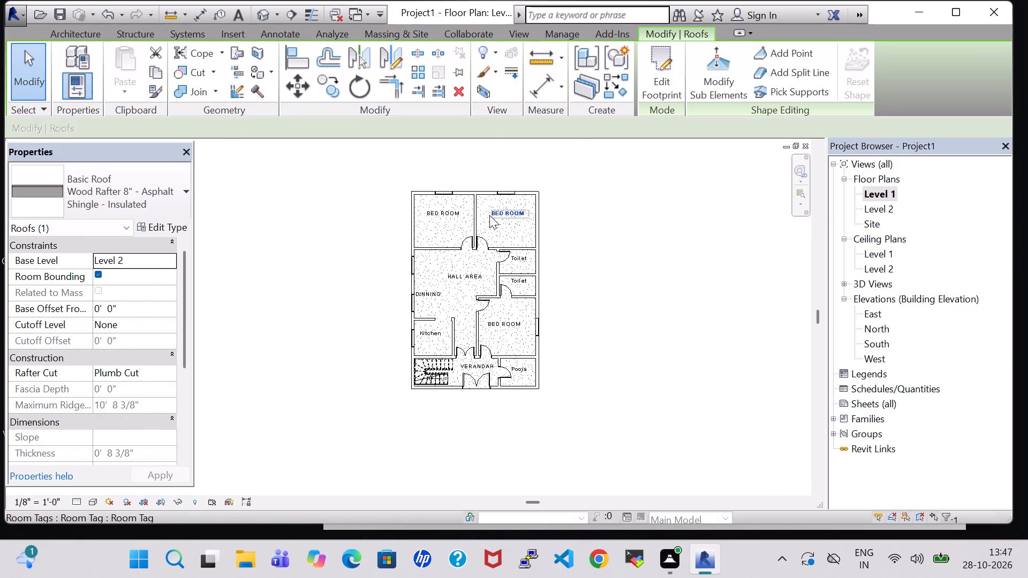
{"action": "scroll", "coordinate": [472, 207], "scroll_direction": "up", "scroll_amount": 4}
{"action": "left_click", "coordinate": [74, 35]}
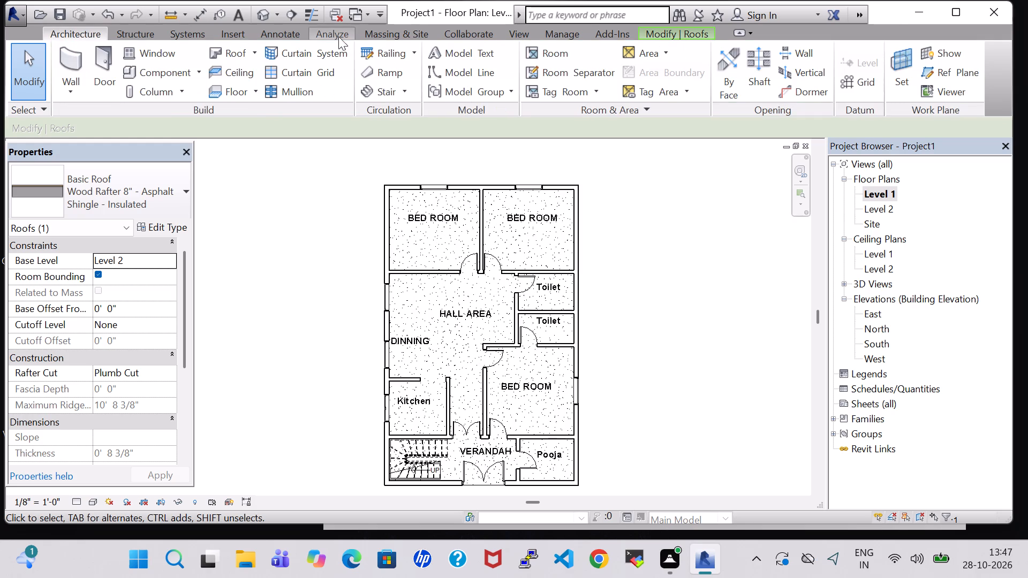
{"action": "left_click", "coordinate": [371, 43]}
{"action": "left_click", "coordinate": [373, 47]}
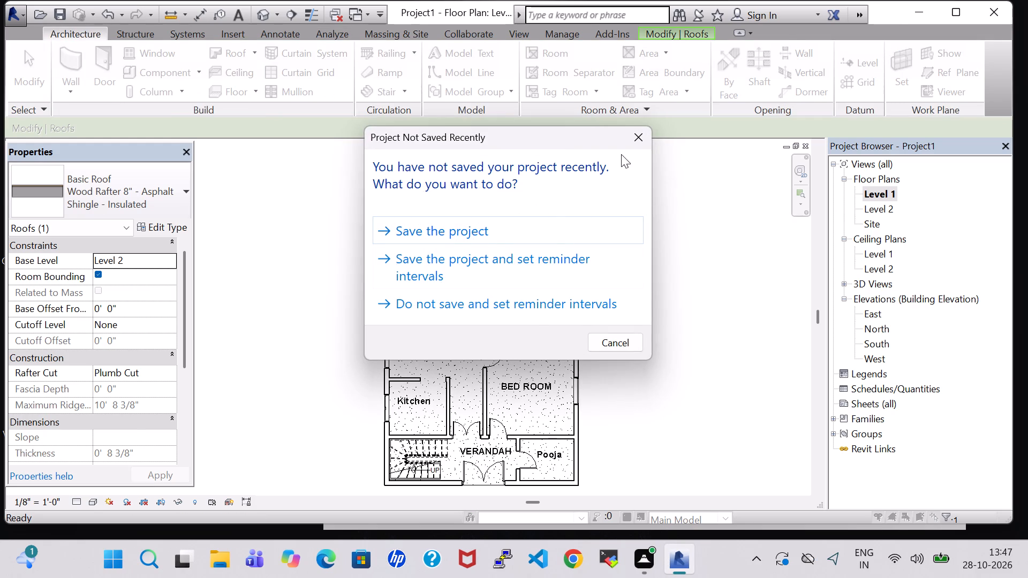
{"action": "left_click", "coordinate": [634, 134]}
{"action": "scroll", "coordinate": [128, 330], "scroll_direction": "up", "scroll_amount": 4}
{"action": "scroll", "coordinate": [112, 284], "scroll_direction": "up", "scroll_amount": 4}
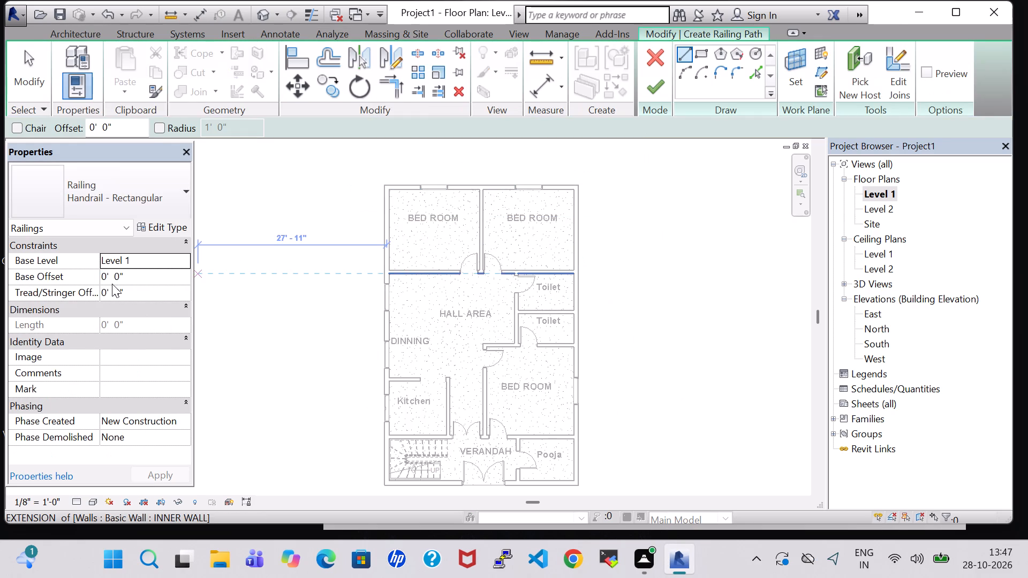
{"action": "scroll", "coordinate": [107, 274], "scroll_direction": "up", "scroll_amount": 7}
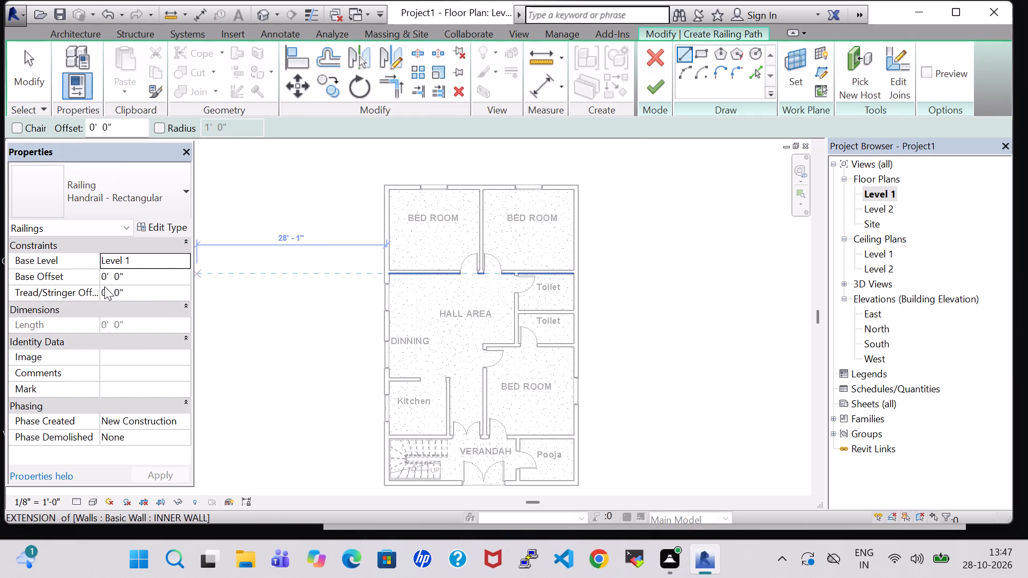
{"action": "left_click", "coordinate": [106, 271]}
{"action": "key", "text": "1"}
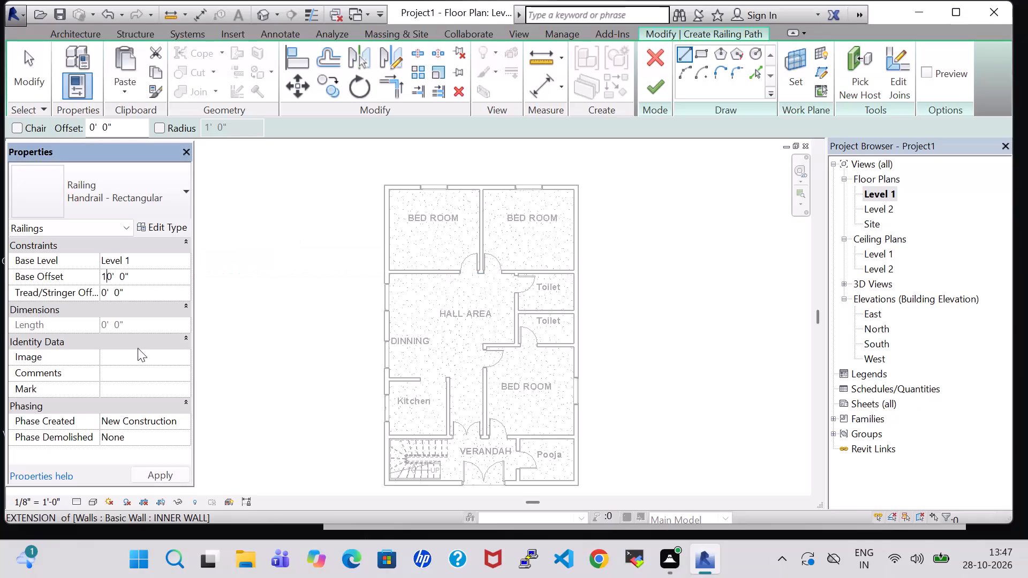
{"action": "key", "text": "Right"}
{"action": "key", "text": "Right"}
{"action": "key", "text": "Right"}
{"action": "key", "text": "Right"}
{"action": "key", "text": "Right"}
{"action": "key", "text": "BackSpace"}
{"action": "key", "text": "8"}
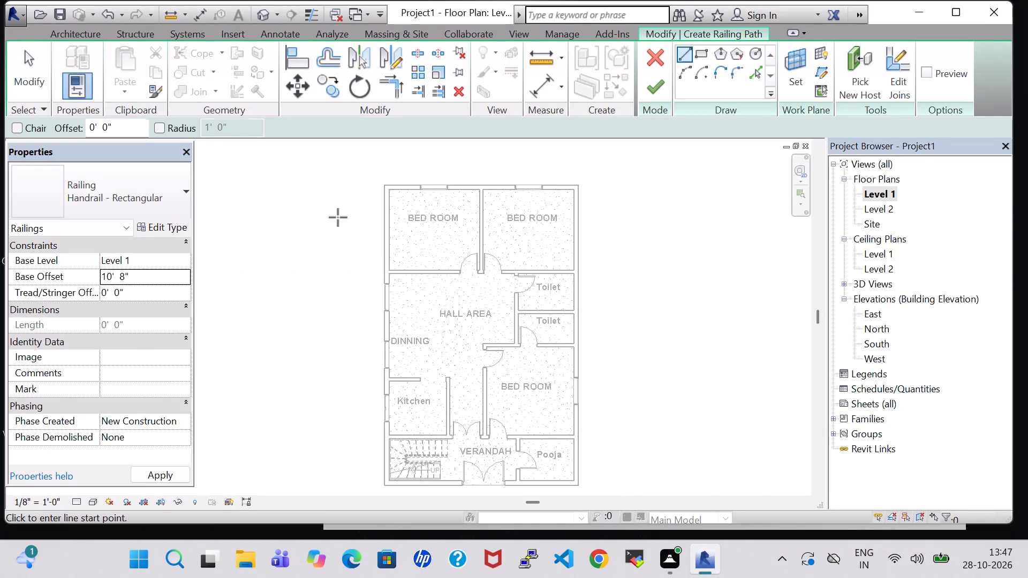
Sketch the railing path along the west exterior wall's outer face, from the house's northwest corner toward the southwest corner by the stair.
{"action": "scroll", "coordinate": [338, 217], "scroll_direction": "up", "scroll_amount": 4}
{"action": "scroll", "coordinate": [434, 182], "scroll_direction": "up", "scroll_amount": 3}
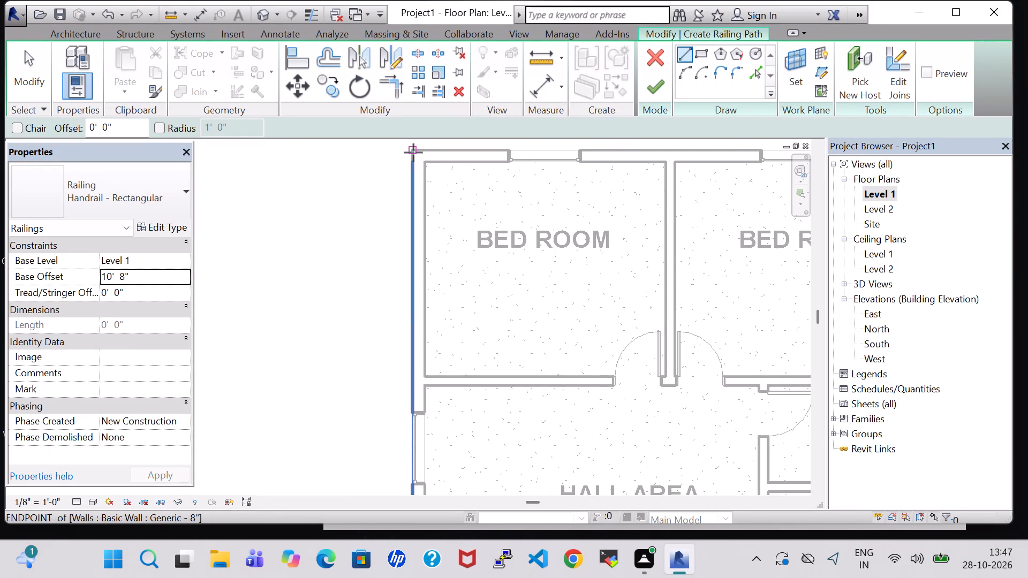
{"action": "left_click", "coordinate": [411, 151]}
{"action": "middle_click_drag", "start_coordinate": [418, 373], "coordinate": [414, 282]}
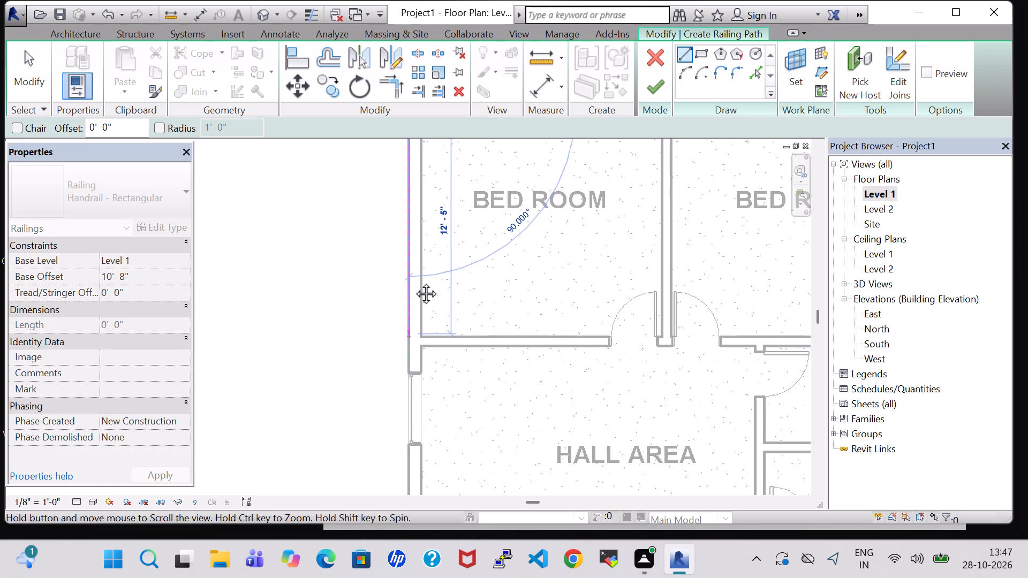
{"action": "middle_click_drag", "start_coordinate": [414, 282], "coordinate": [414, 277]}
{"action": "middle_click_drag", "start_coordinate": [411, 404], "coordinate": [456, 89]}
{"action": "middle_click_drag", "start_coordinate": [458, 349], "coordinate": [460, 106]}
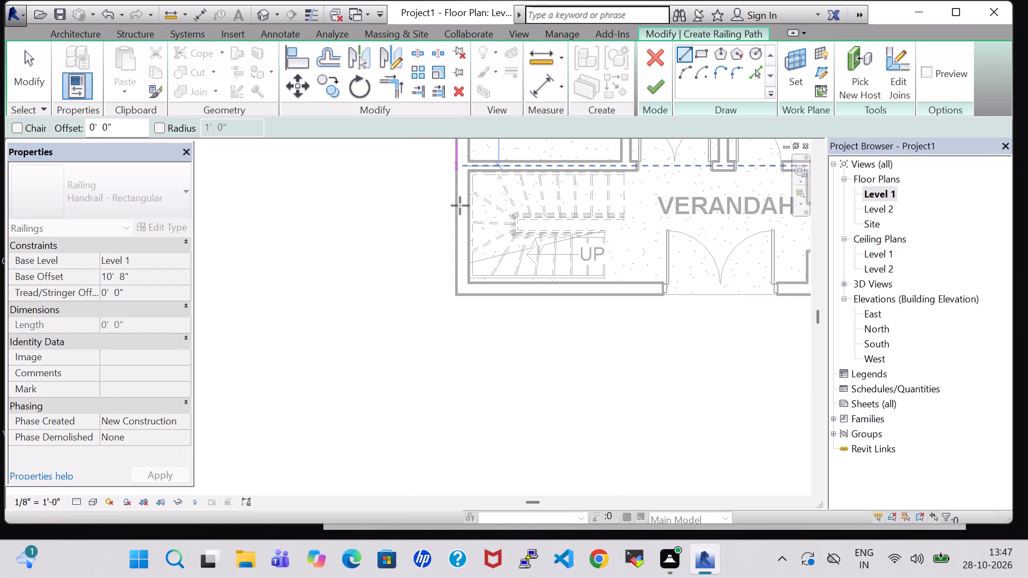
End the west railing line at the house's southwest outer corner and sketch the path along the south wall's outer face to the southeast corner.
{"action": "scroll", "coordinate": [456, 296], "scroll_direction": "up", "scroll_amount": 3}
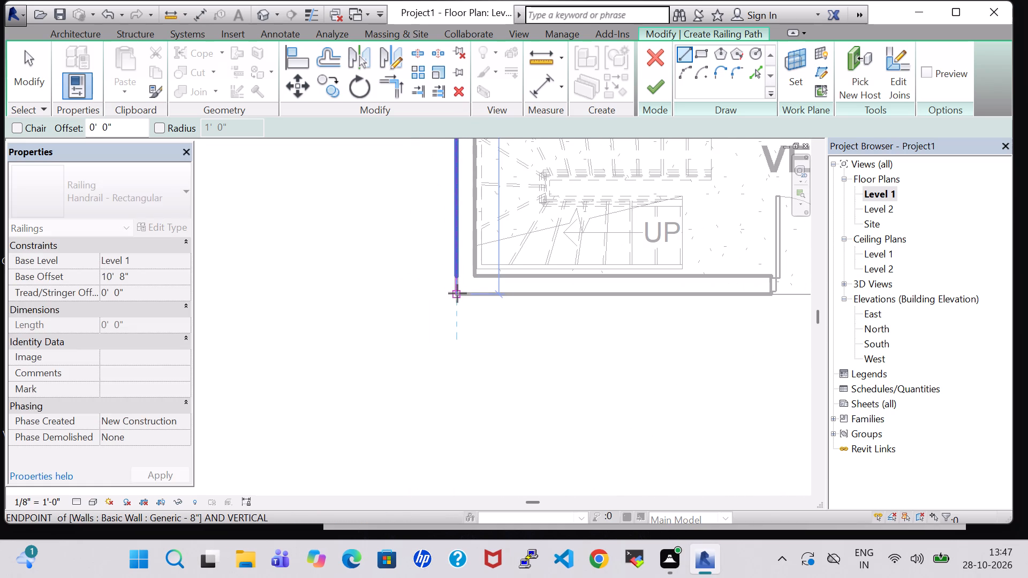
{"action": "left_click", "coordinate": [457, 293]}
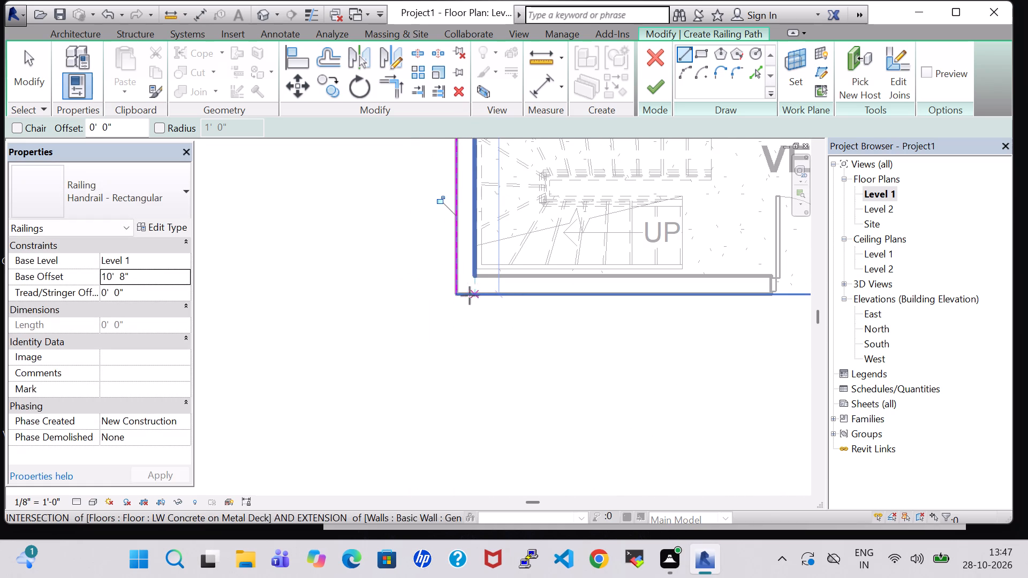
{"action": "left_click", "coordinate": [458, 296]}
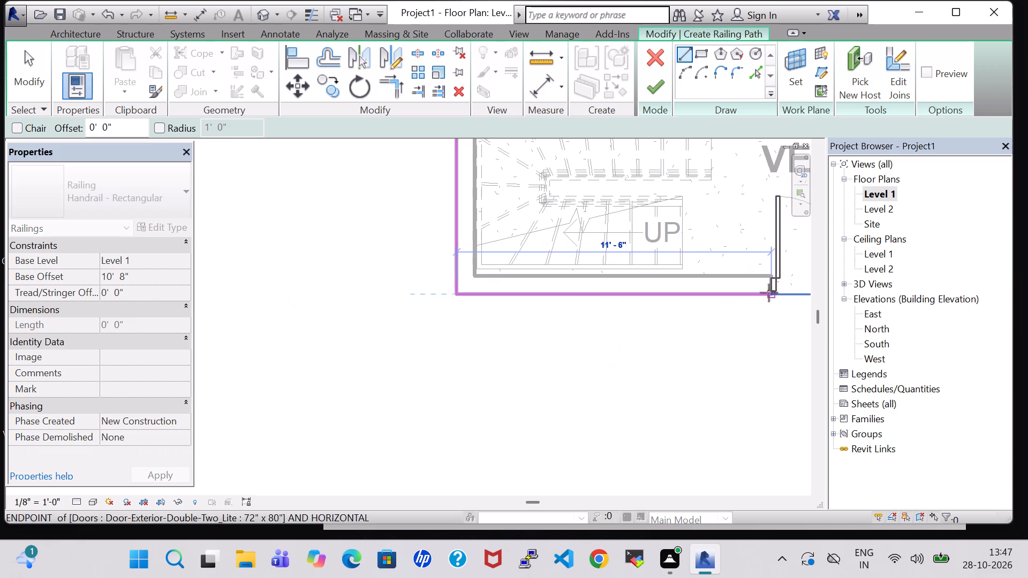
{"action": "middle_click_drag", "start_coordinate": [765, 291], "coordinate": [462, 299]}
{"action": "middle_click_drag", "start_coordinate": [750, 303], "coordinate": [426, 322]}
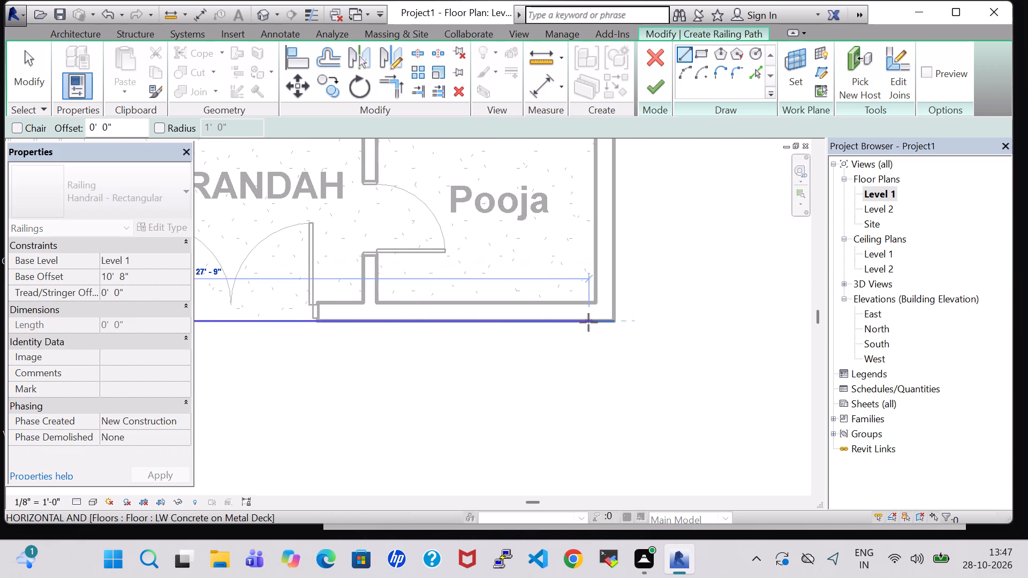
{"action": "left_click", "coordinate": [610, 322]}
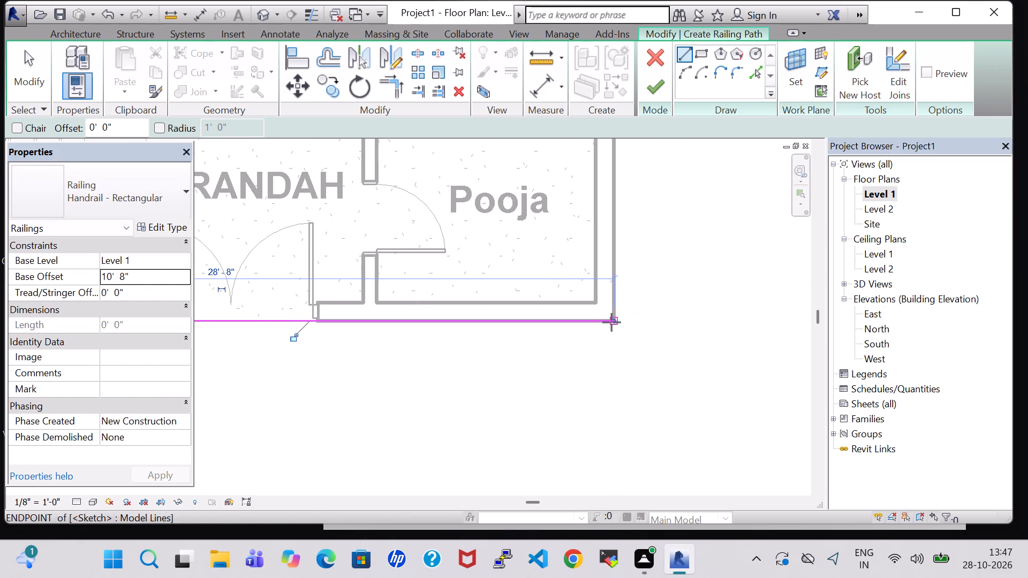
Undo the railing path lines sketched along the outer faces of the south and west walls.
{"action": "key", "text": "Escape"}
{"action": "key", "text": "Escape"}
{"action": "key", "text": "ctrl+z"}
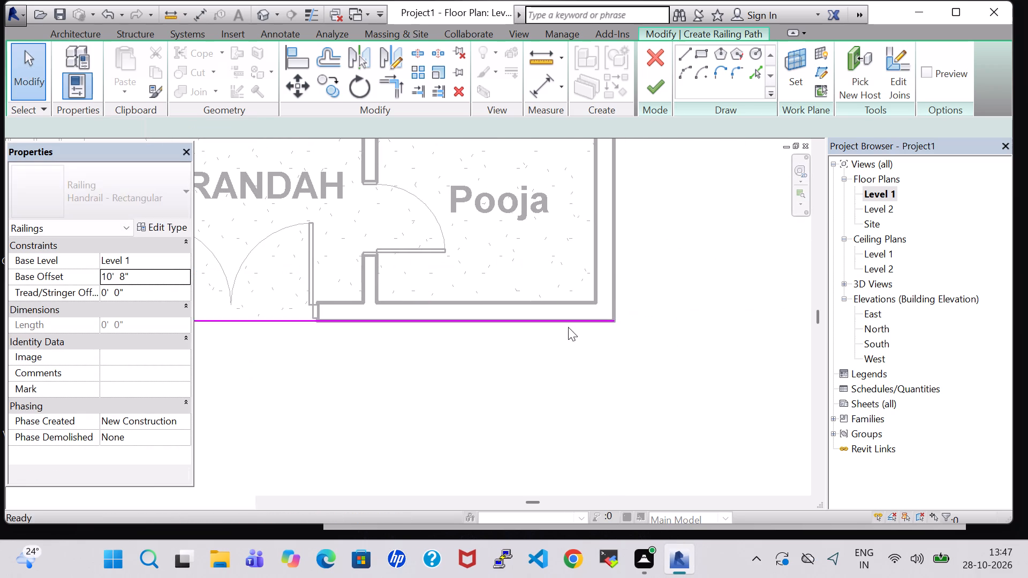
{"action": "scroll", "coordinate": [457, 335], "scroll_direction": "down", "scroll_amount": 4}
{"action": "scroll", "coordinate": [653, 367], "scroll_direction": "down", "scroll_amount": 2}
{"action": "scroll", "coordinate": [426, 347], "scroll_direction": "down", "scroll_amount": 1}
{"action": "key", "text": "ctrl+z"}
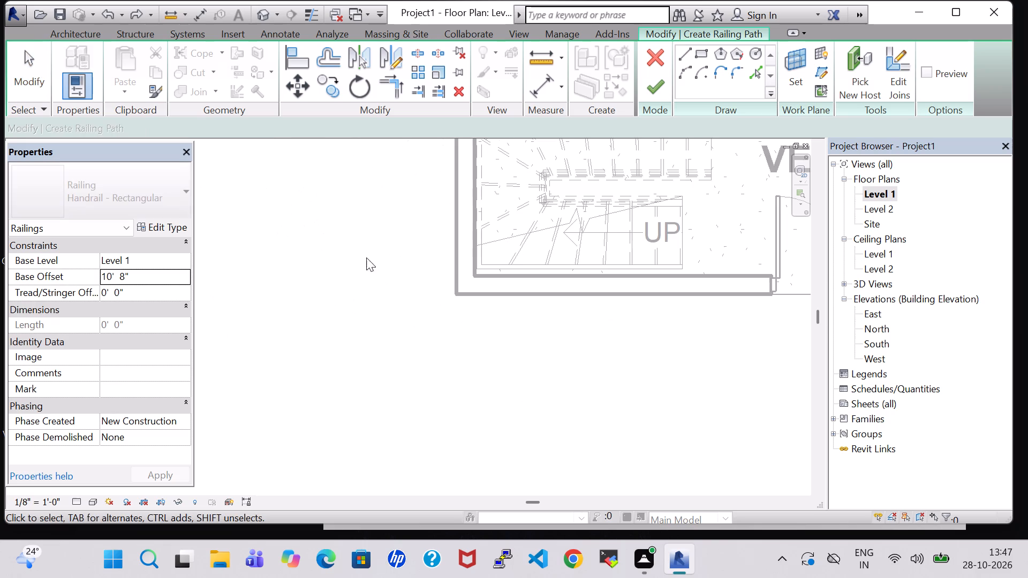
Sketch a straight railing path line along the west exterior wall's centreline, from the house's northwest corner to the southwest corner.
{"action": "middle_click_drag", "start_coordinate": [328, 264], "coordinate": [310, 362]}
{"action": "middle_click_drag", "start_coordinate": [443, 274], "coordinate": [371, 491]}
{"action": "middle_click_drag", "start_coordinate": [418, 218], "coordinate": [440, 514]}
{"action": "scroll", "coordinate": [437, 513], "scroll_direction": "down", "scroll_amount": 1}
{"action": "middle_click_drag", "start_coordinate": [449, 219], "coordinate": [467, 434]}
{"action": "middle_click_drag", "start_coordinate": [499, 219], "coordinate": [516, 489]}
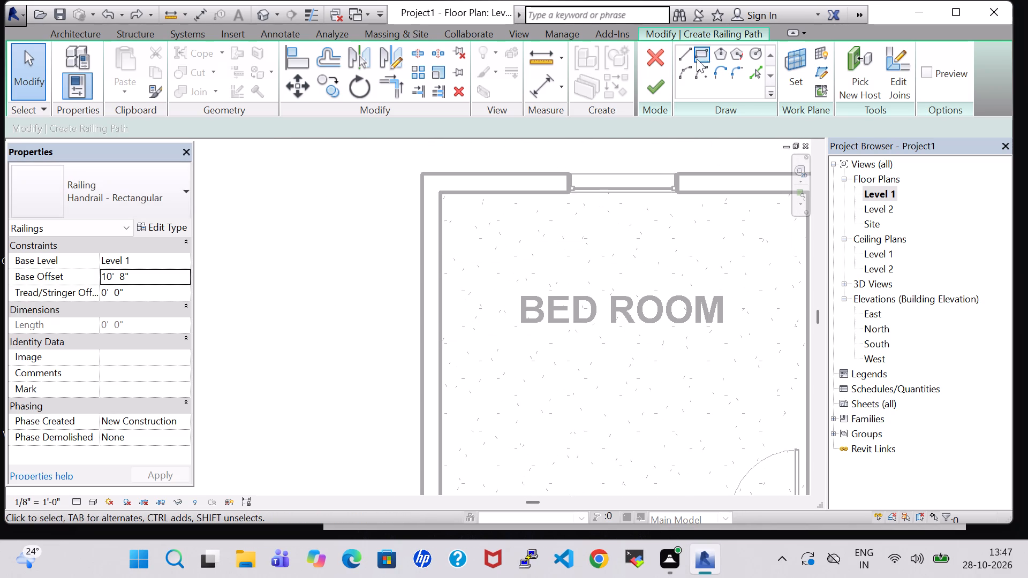
{"action": "left_click", "coordinate": [689, 57]}
{"action": "scroll", "coordinate": [421, 214], "scroll_direction": "up", "scroll_amount": 4}
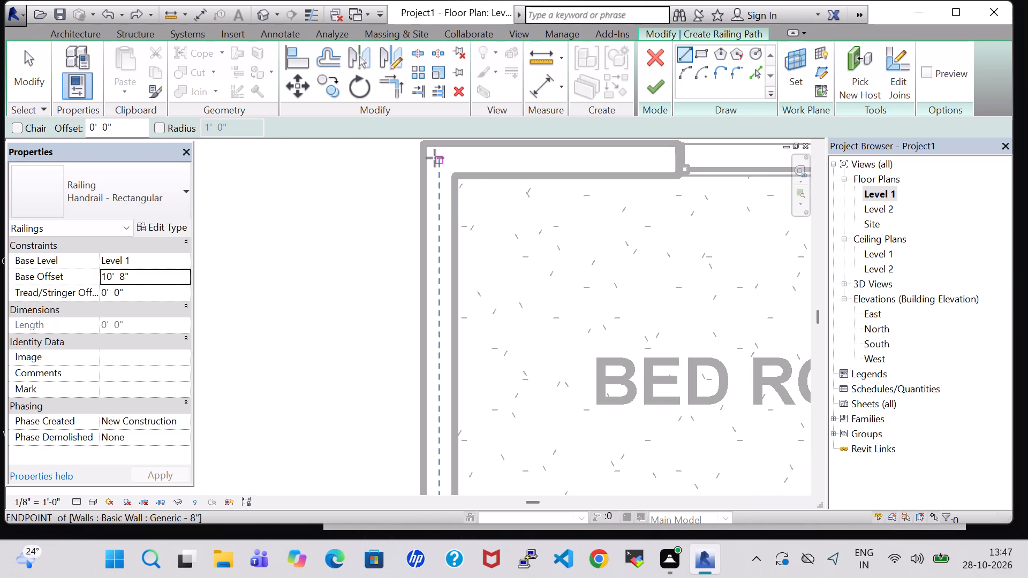
{"action": "left_click", "coordinate": [435, 158]}
{"action": "middle_click_drag", "start_coordinate": [434, 400], "coordinate": [425, 247]}
{"action": "scroll", "coordinate": [425, 247], "scroll_direction": "down", "scroll_amount": 2}
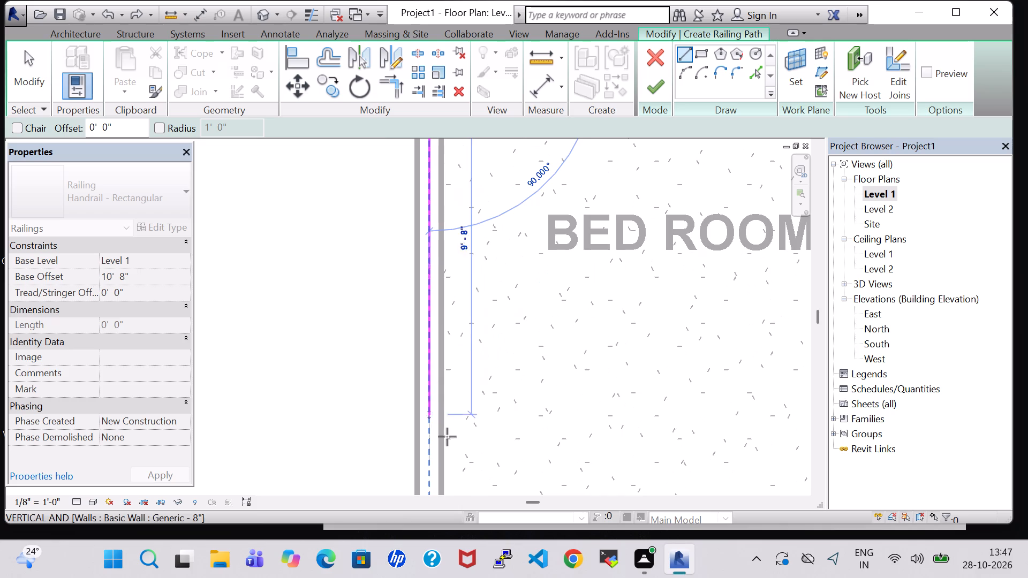
{"action": "middle_click_drag", "start_coordinate": [447, 438], "coordinate": [416, 283]}
{"action": "middle_click_drag", "start_coordinate": [399, 375], "coordinate": [390, 125]}
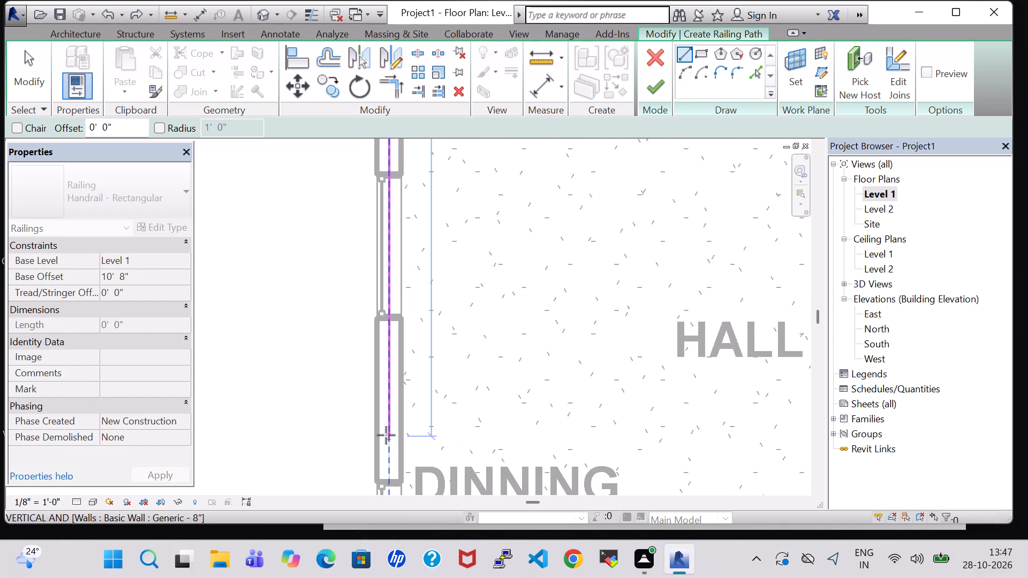
{"action": "middle_click_drag", "start_coordinate": [386, 435], "coordinate": [412, 162]}
{"action": "middle_click_drag", "start_coordinate": [406, 433], "coordinate": [407, 98]}
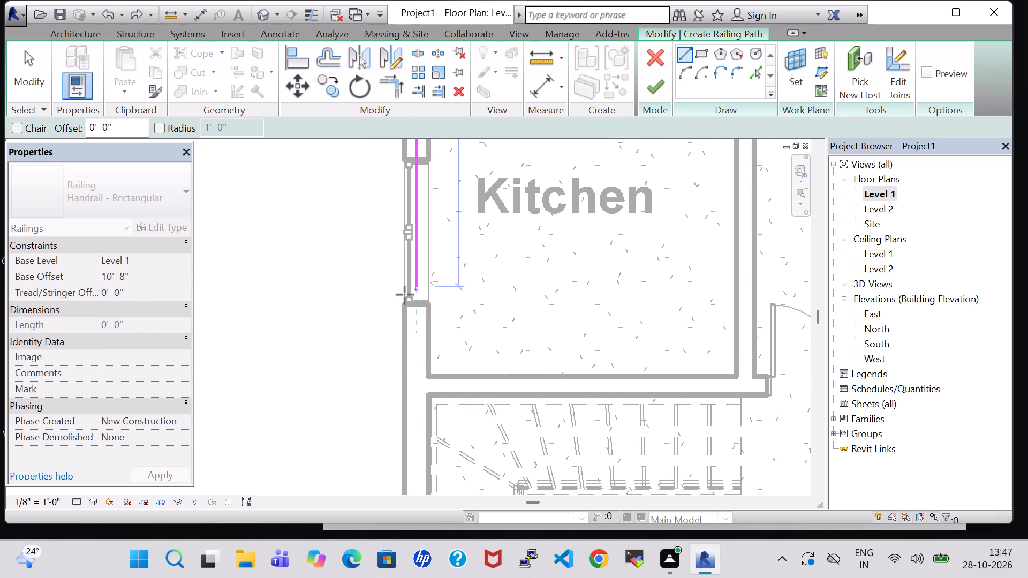
{"action": "scroll", "coordinate": [396, 346], "scroll_direction": "down", "scroll_amount": 5}
{"action": "middle_click_drag", "start_coordinate": [417, 386], "coordinate": [440, 140]}
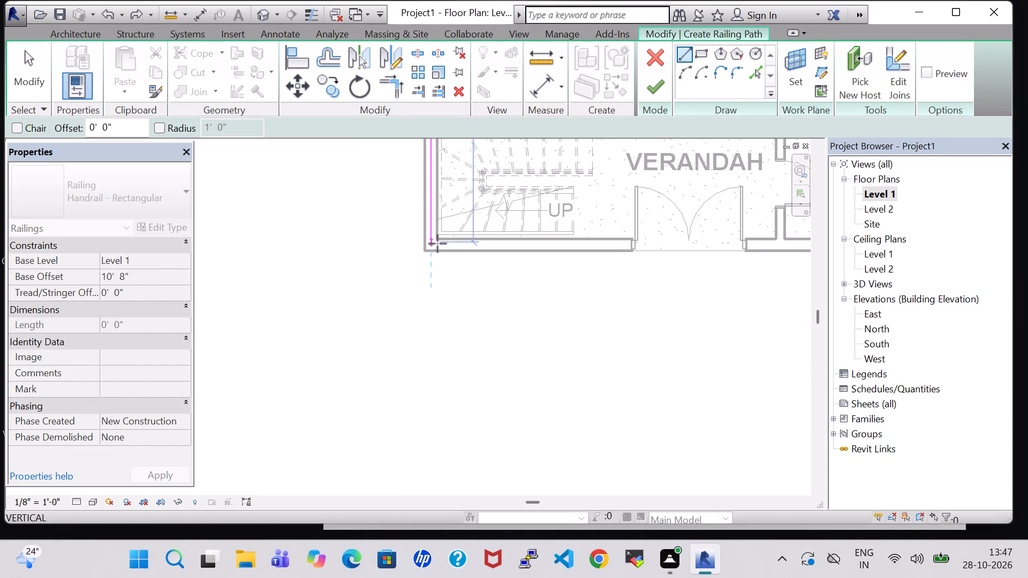
{"action": "scroll", "coordinate": [437, 244], "scroll_direction": "up", "scroll_amount": 5}
{"action": "left_click", "coordinate": [422, 247]}
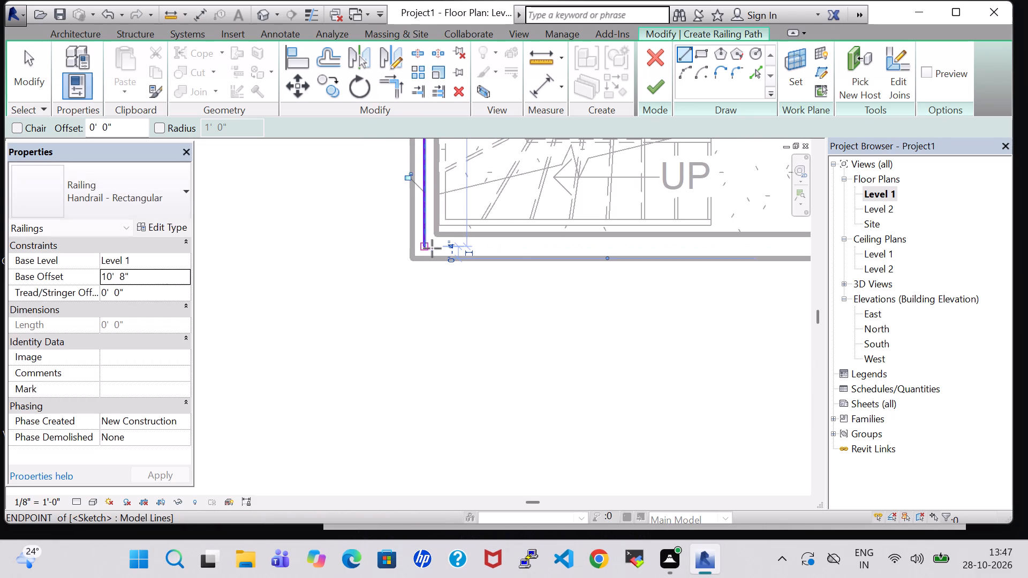
Continue the railing path along the south exterior wall's centreline, past the verandah's double door, to the southeast corner.
{"action": "left_click", "coordinate": [421, 247]}
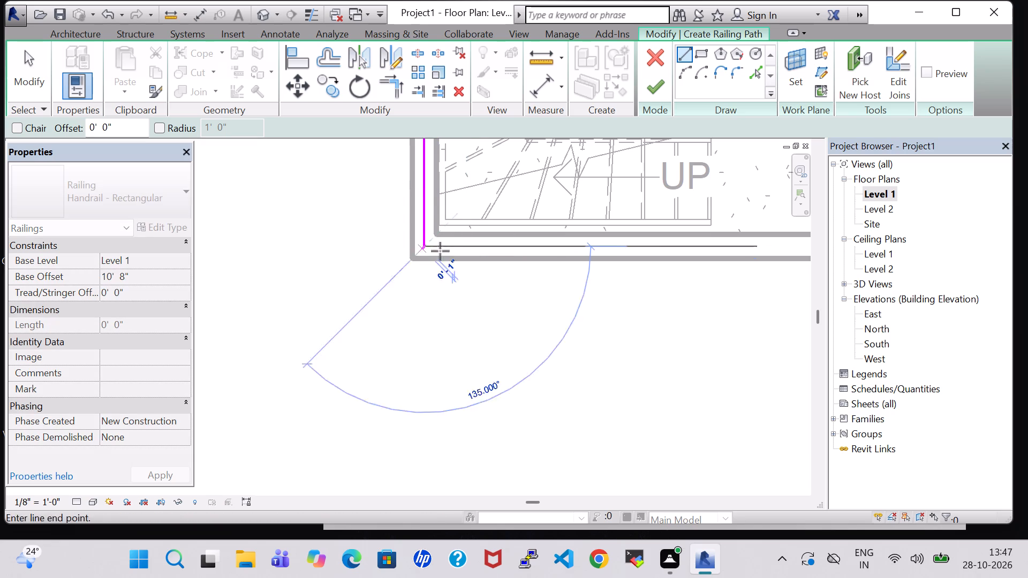
{"action": "middle_click_drag", "start_coordinate": [680, 246], "coordinate": [214, 244]}
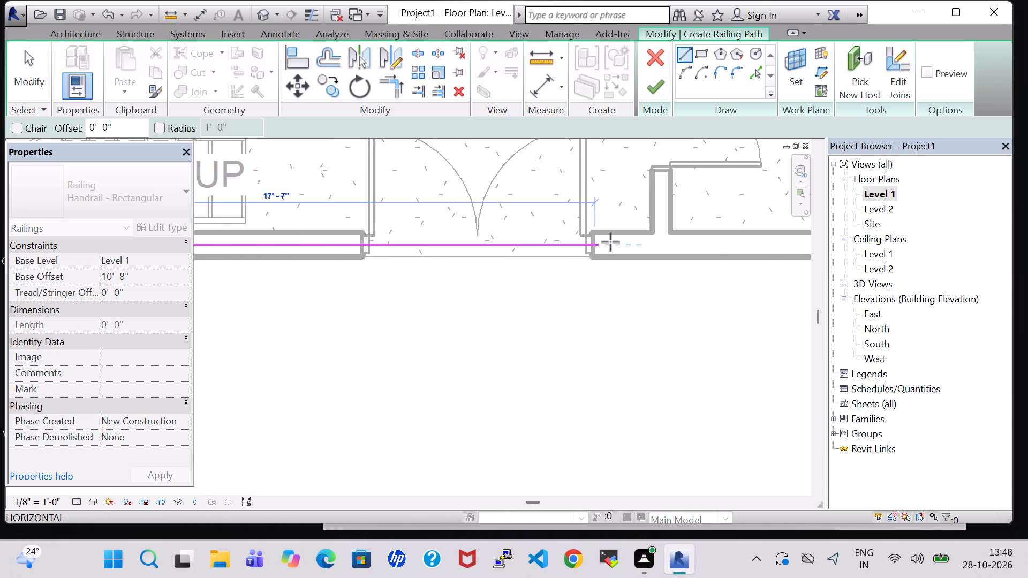
{"action": "middle_click_drag", "start_coordinate": [659, 242], "coordinate": [214, 246]}
{"action": "left_click", "coordinate": [525, 248]}
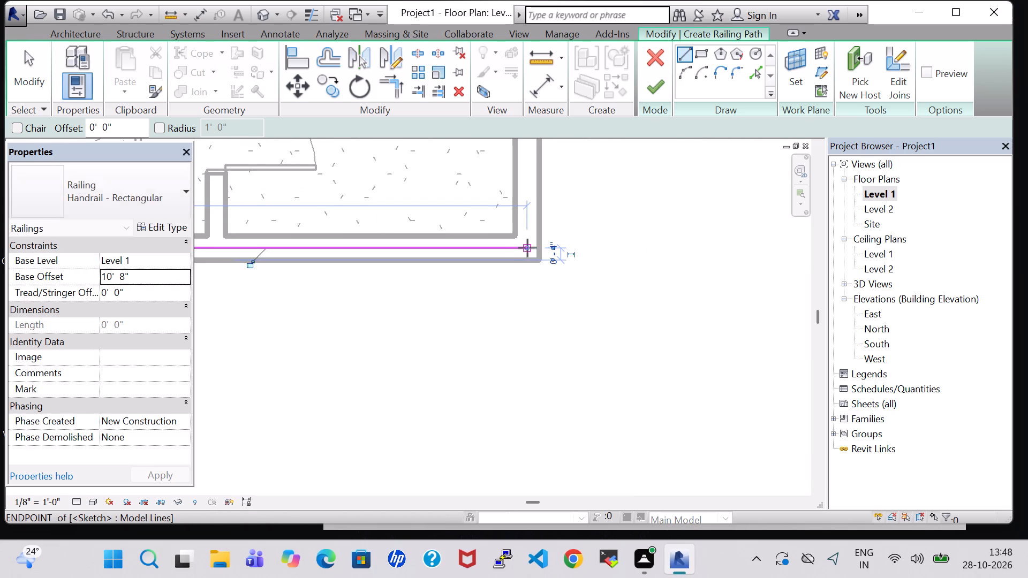
Continue the railing path along the east exterior wall's centreline, from the southeast corner to the northeast corner.
{"action": "left_click", "coordinate": [528, 248]}
{"action": "middle_click_drag", "start_coordinate": [522, 193], "coordinate": [480, 379]}
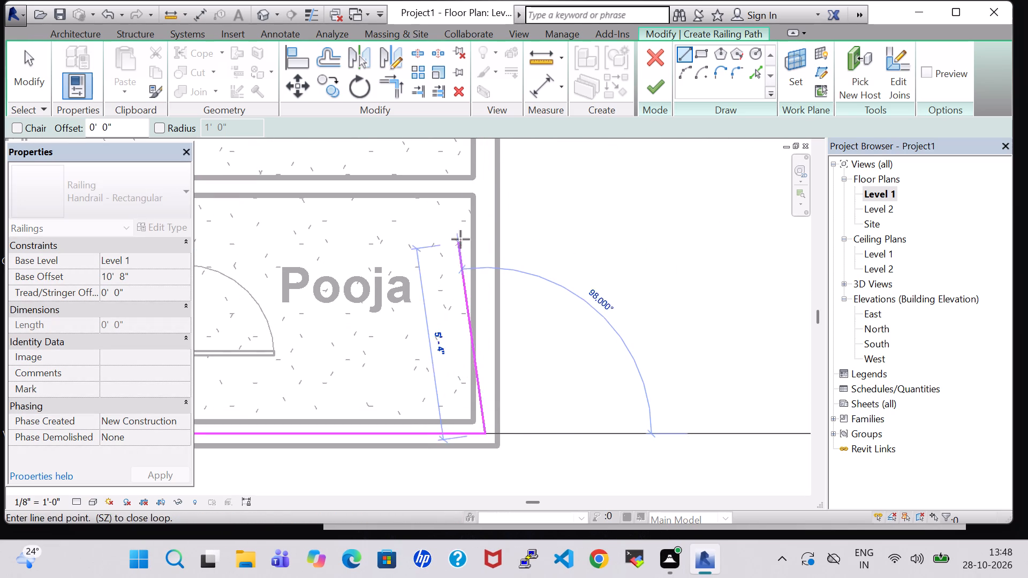
{"action": "middle_click_drag", "start_coordinate": [480, 222], "coordinate": [484, 373]}
{"action": "scroll", "coordinate": [484, 373], "scroll_direction": "down", "scroll_amount": 2}
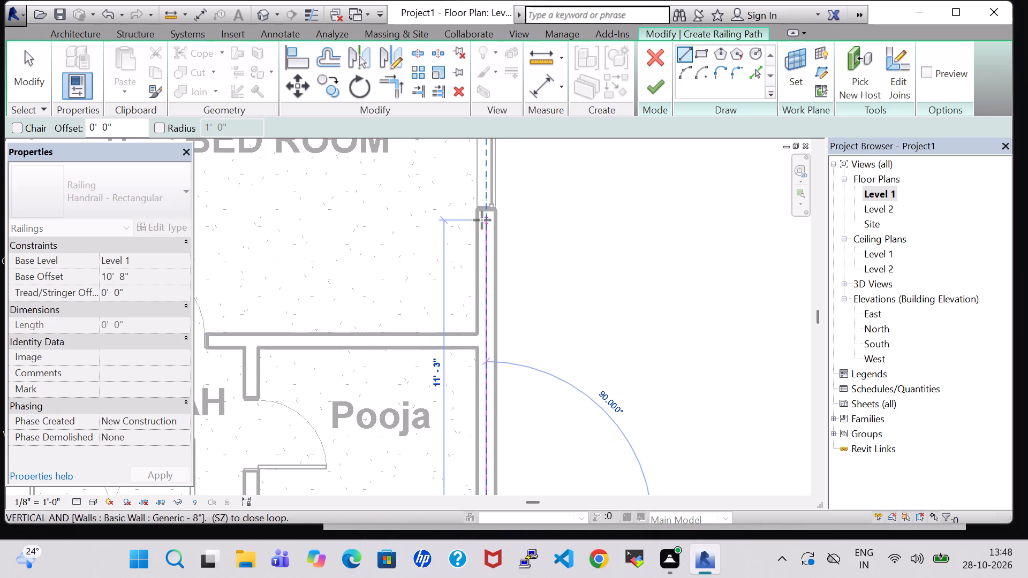
{"action": "middle_click_drag", "start_coordinate": [482, 220], "coordinate": [474, 417]}
{"action": "middle_click_drag", "start_coordinate": [477, 227], "coordinate": [472, 417]}
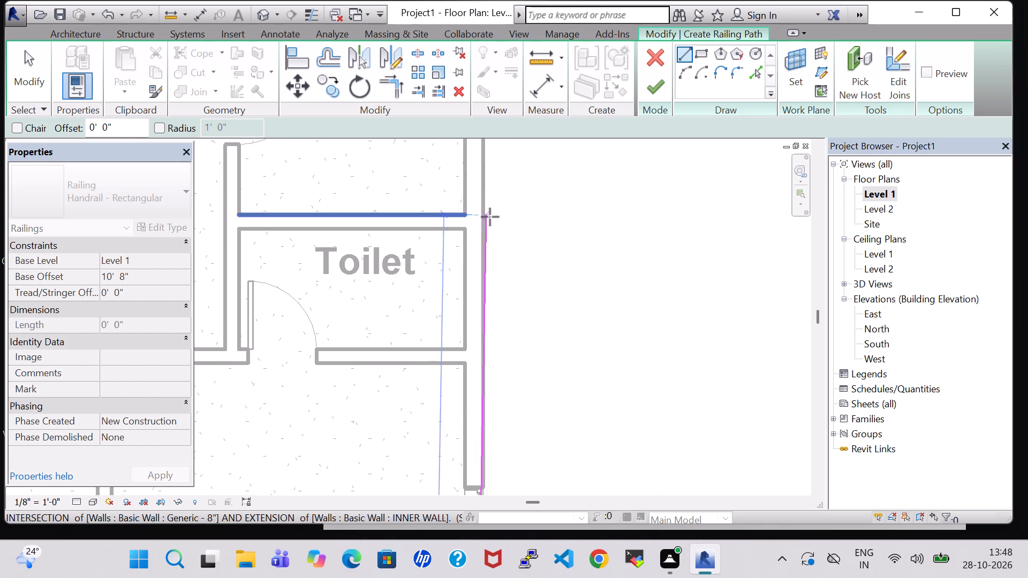
{"action": "middle_click_drag", "start_coordinate": [477, 208], "coordinate": [478, 432]}
{"action": "scroll", "coordinate": [478, 286], "scroll_direction": "down", "scroll_amount": 1}
{"action": "middle_click_drag", "start_coordinate": [492, 202], "coordinate": [485, 202]}
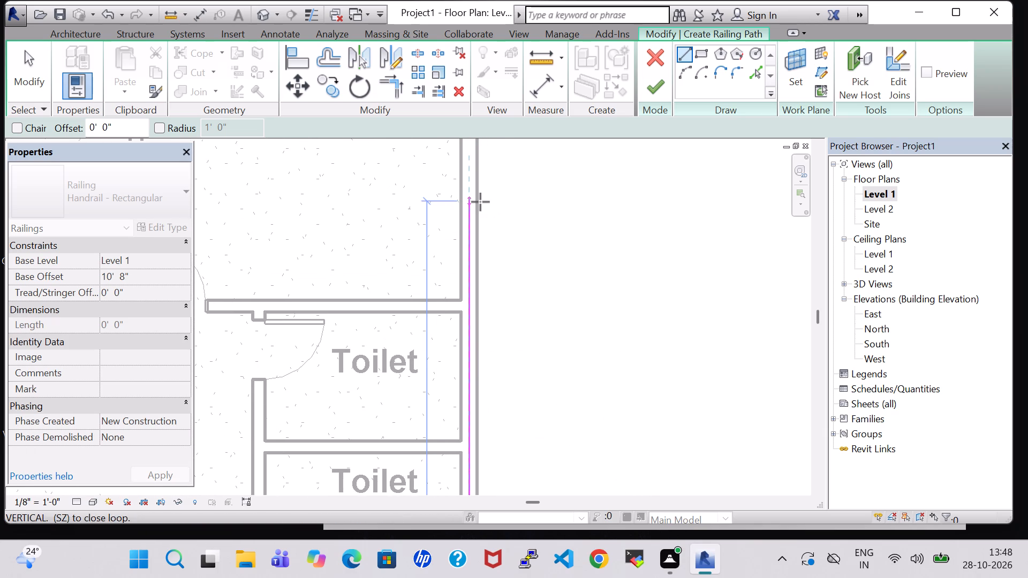
{"action": "middle_click_drag", "start_coordinate": [472, 176], "coordinate": [473, 462]}
{"action": "scroll", "coordinate": [473, 462], "scroll_direction": "down", "scroll_amount": 2}
{"action": "scroll", "coordinate": [472, 361], "scroll_direction": "up", "scroll_amount": 4}
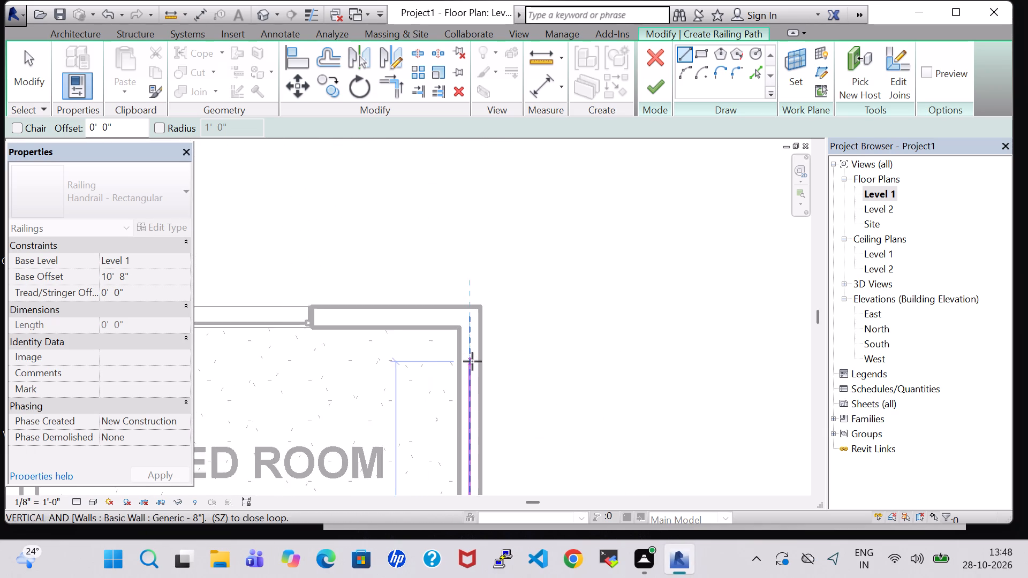
{"action": "scroll", "coordinate": [472, 361], "scroll_direction": "up", "scroll_amount": 5}
{"action": "left_click", "coordinate": [465, 275]}
Close the railing path along the north exterior wall's centreline, from the northwest corner to the northeast corner, and finish the railing sketch.
{"action": "middle_click_drag", "start_coordinate": [274, 275], "coordinate": [274, 275]}
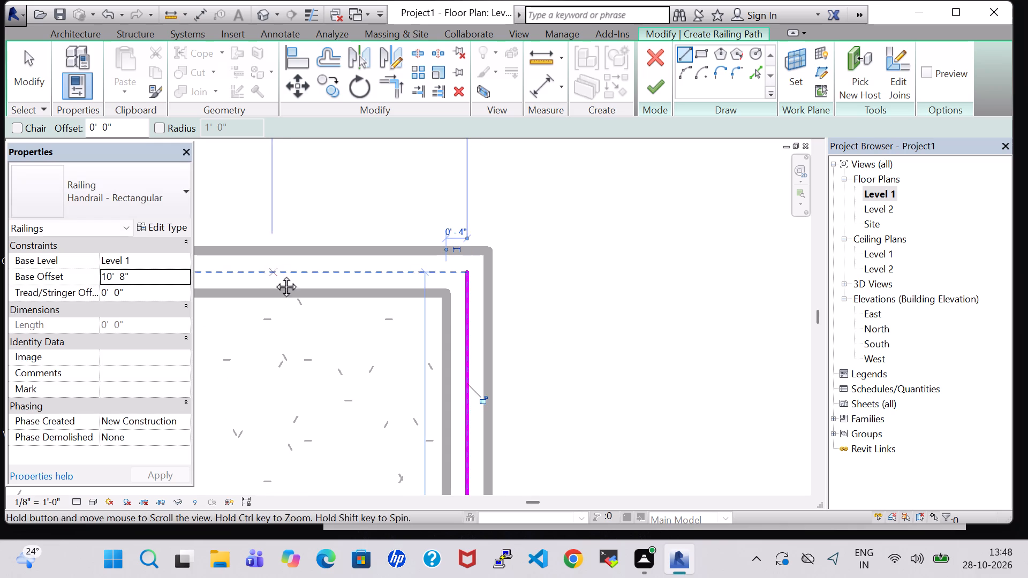
{"action": "middle_click_drag", "start_coordinate": [274, 275], "coordinate": [556, 279]}
{"action": "middle_click_drag", "start_coordinate": [419, 274], "coordinate": [1027, 274]}
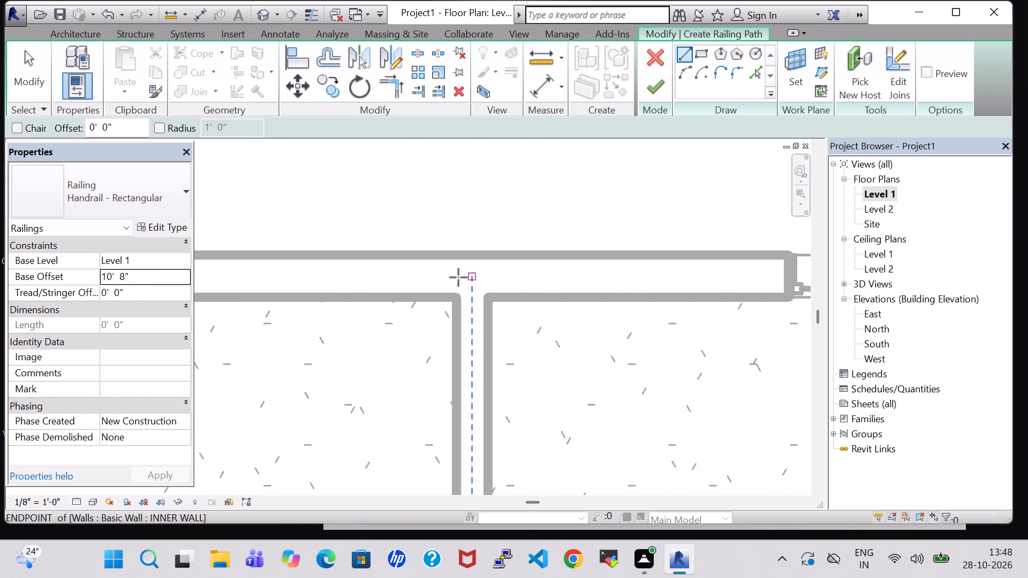
{"action": "middle_click_drag", "start_coordinate": [451, 278], "coordinate": [889, 273]}
{"action": "middle_click_drag", "start_coordinate": [325, 273], "coordinate": [429, 280]}
{"action": "middle_click_drag", "start_coordinate": [586, 290], "coordinate": [885, 298]}
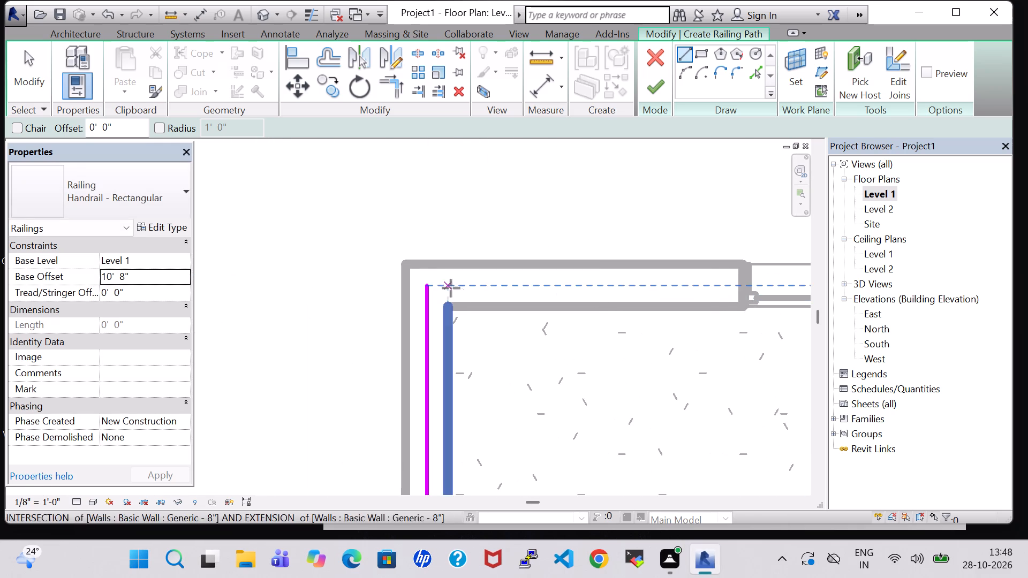
{"action": "left_click", "coordinate": [426, 286]}
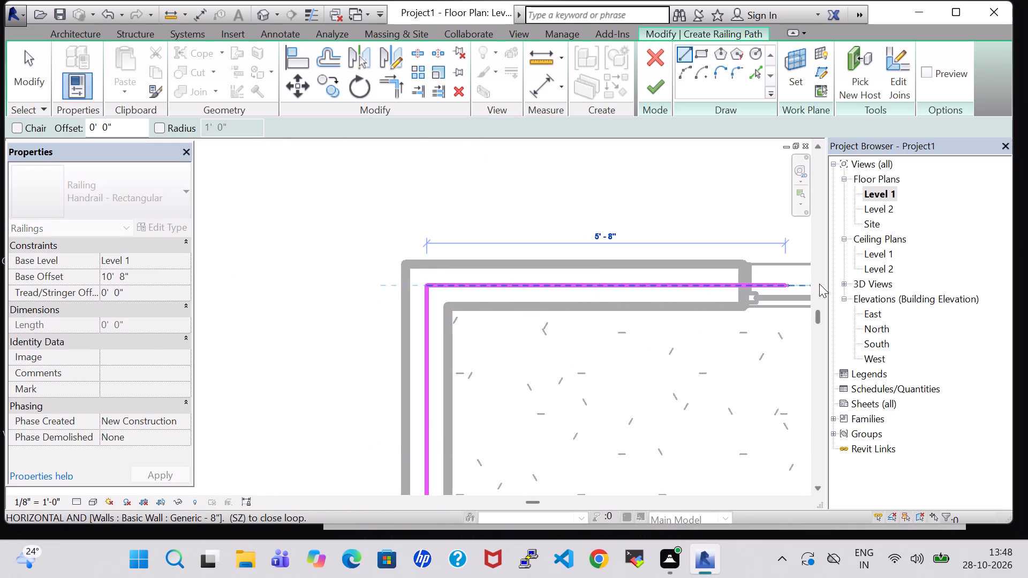
{"action": "middle_click_drag", "start_coordinate": [788, 279], "coordinate": [382, 324]}
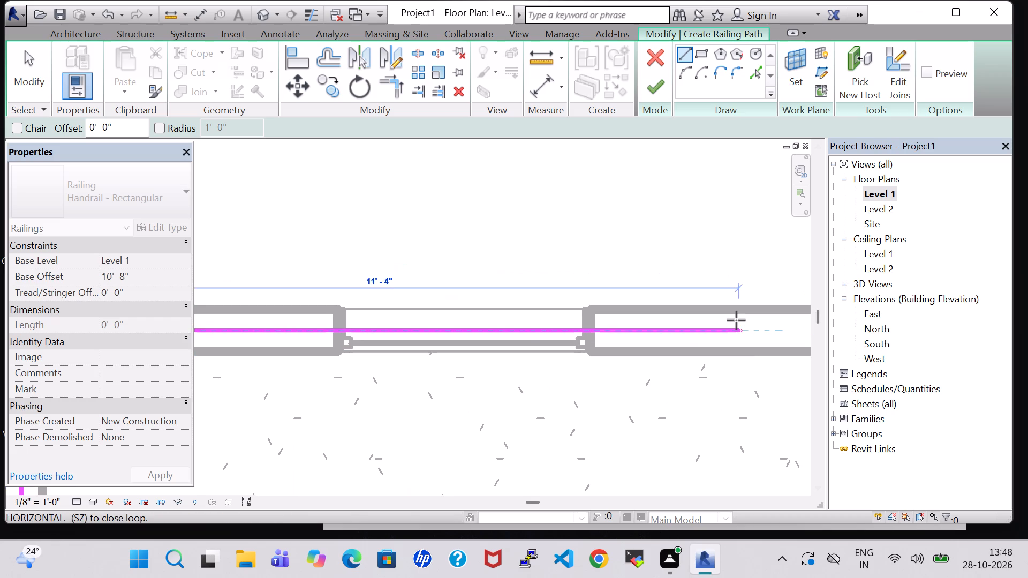
{"action": "middle_click_drag", "start_coordinate": [736, 320], "coordinate": [212, 338]}
{"action": "middle_click_drag", "start_coordinate": [607, 340], "coordinate": [340, 343]}
{"action": "scroll", "coordinate": [340, 343], "scroll_direction": "down", "scroll_amount": 3}
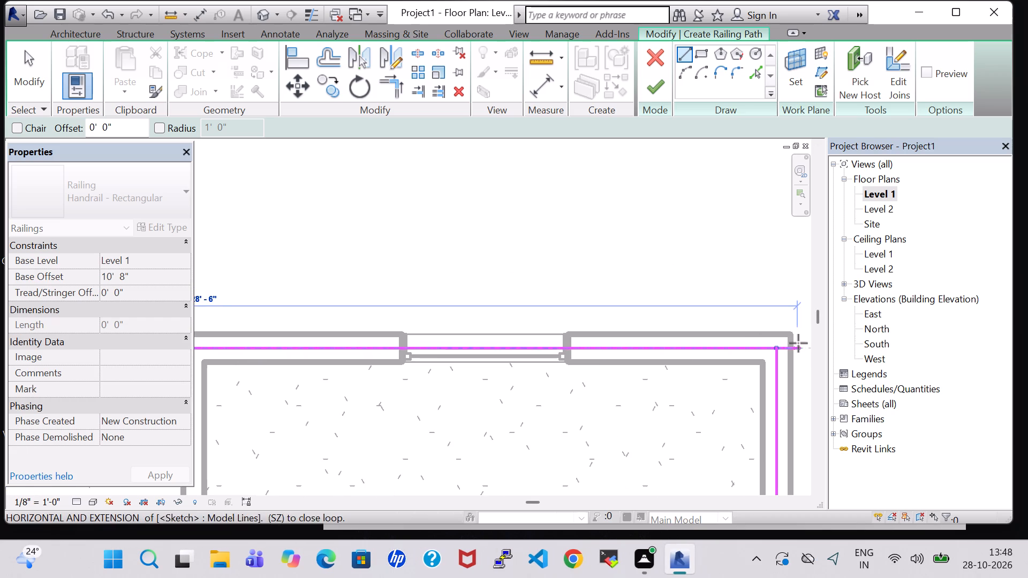
{"action": "left_click", "coordinate": [776, 349]}
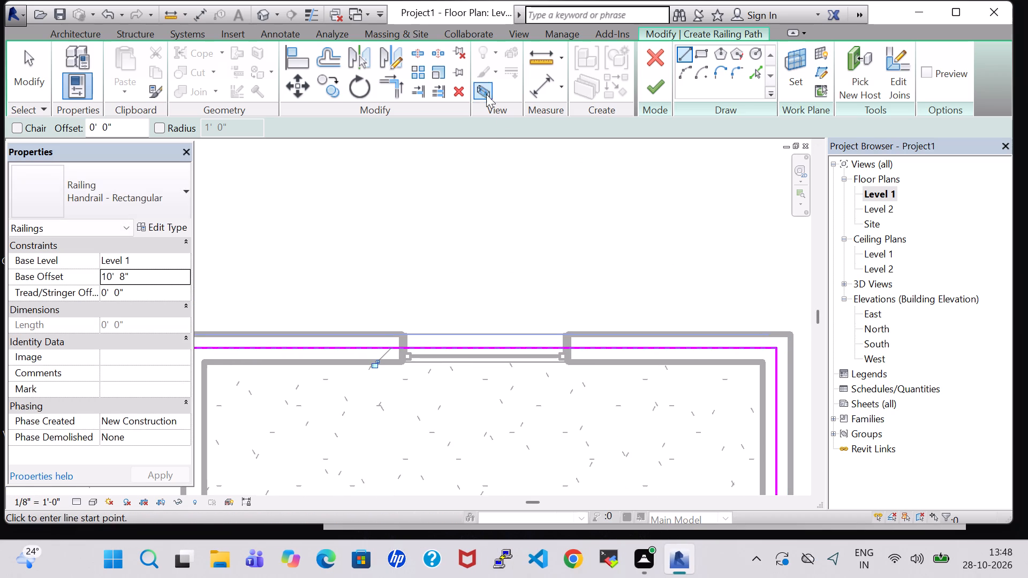
{"action": "left_click", "coordinate": [647, 84]}
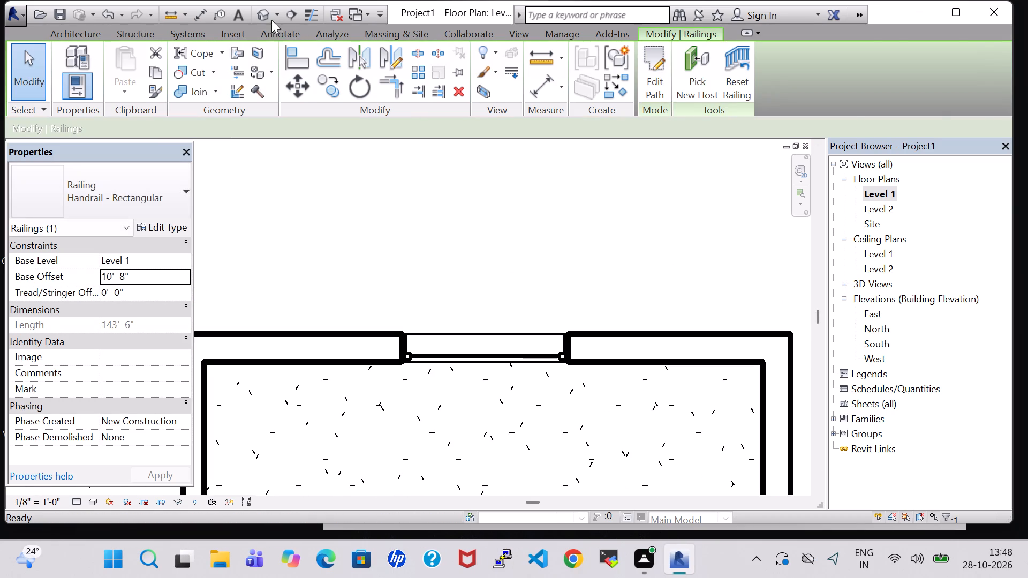
In the 3D view, change the roof railing's type to Glass Panel - Bottom Fill.
{"action": "left_click", "coordinate": [263, 9]}
{"action": "left_click", "coordinate": [466, 317]}
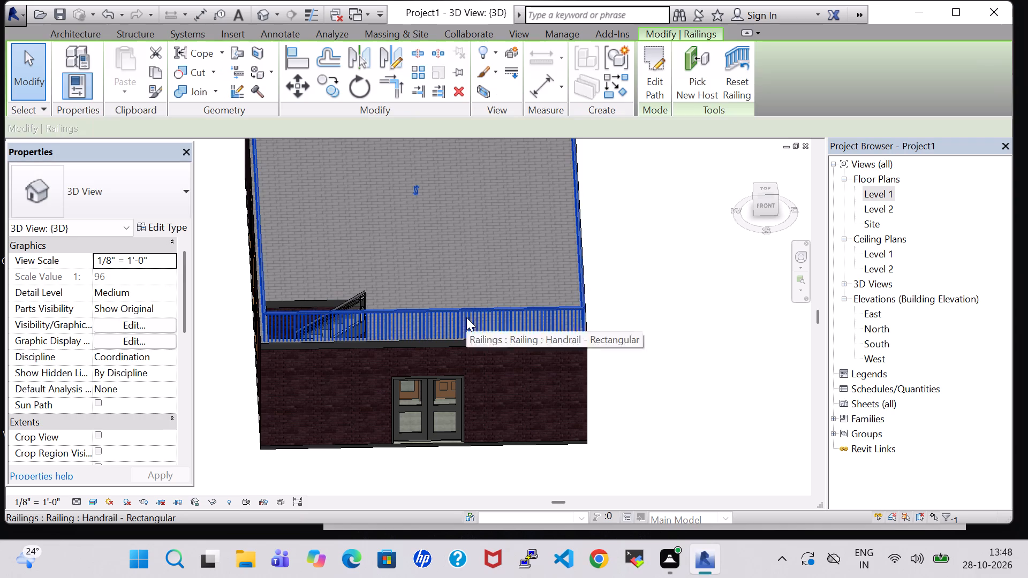
{"action": "left_click", "coordinate": [98, 198]}
{"action": "scroll", "coordinate": [104, 296], "scroll_direction": "up", "scroll_amount": 3}
{"action": "left_click", "coordinate": [105, 271]}
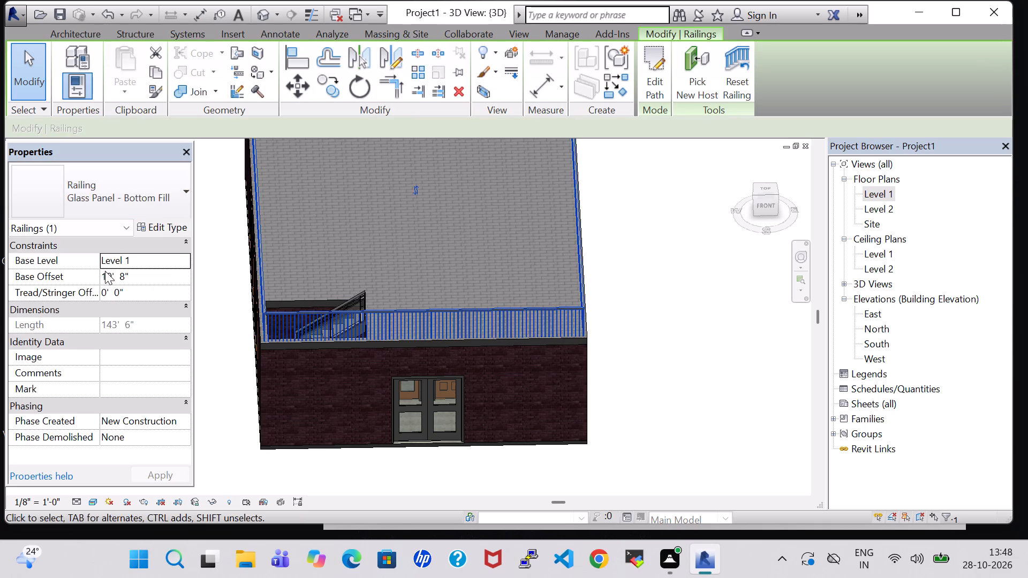
{"action": "left_click", "coordinate": [676, 338]}
Examine the glass-panel railing around the roof and the front facade from several angles in the 3D view.
{"action": "middle_click_drag", "start_coordinate": [676, 338], "coordinate": [676, 332], "text": "shift"}
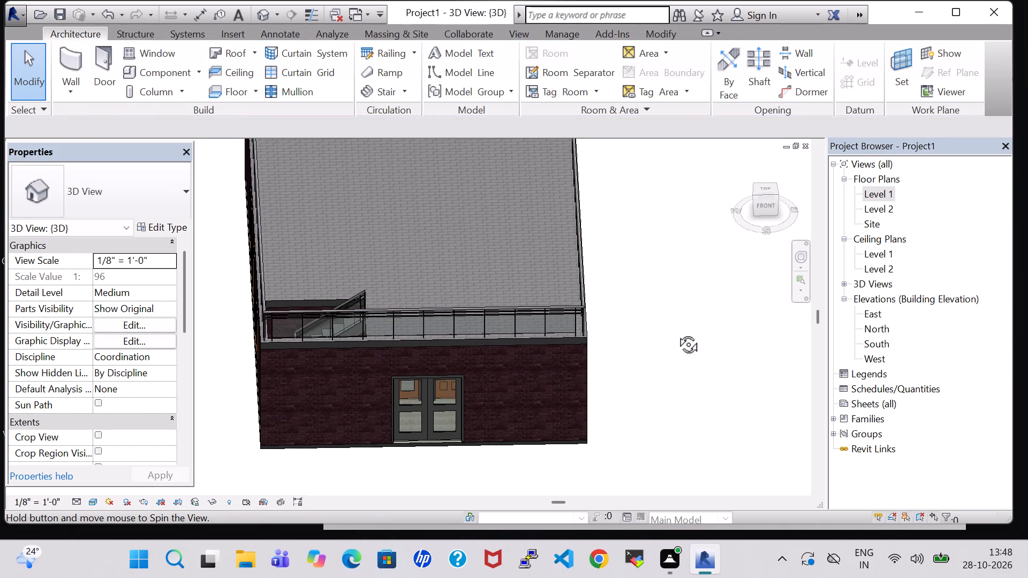
{"action": "middle_click_drag", "start_coordinate": [676, 332], "coordinate": [676, 267], "text": "shift"}
{"action": "middle_click_drag", "start_coordinate": [680, 334], "coordinate": [666, 299]}
{"action": "middle_click_drag", "start_coordinate": [666, 299], "coordinate": [698, 399]}
{"action": "middle_click_drag", "start_coordinate": [698, 401], "coordinate": [705, 389], "text": "shift"}
{"action": "middle_click", "coordinate": [702, 388]}
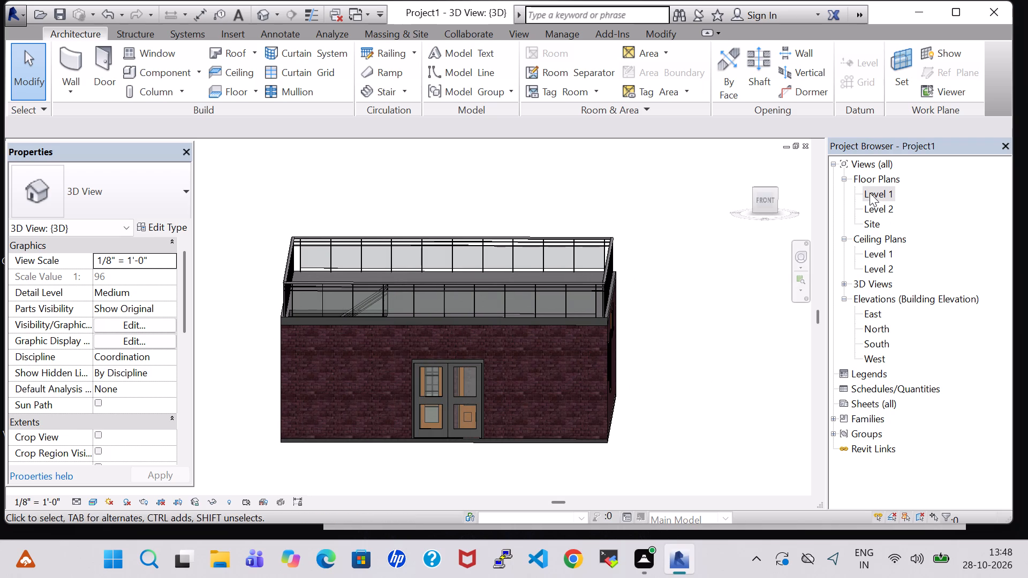
Hide the Roofs category in the 3D view's visibility/graphic overrides and apply the change.
{"action": "type", "text": "vv"}
{"action": "key", "text": "r"}
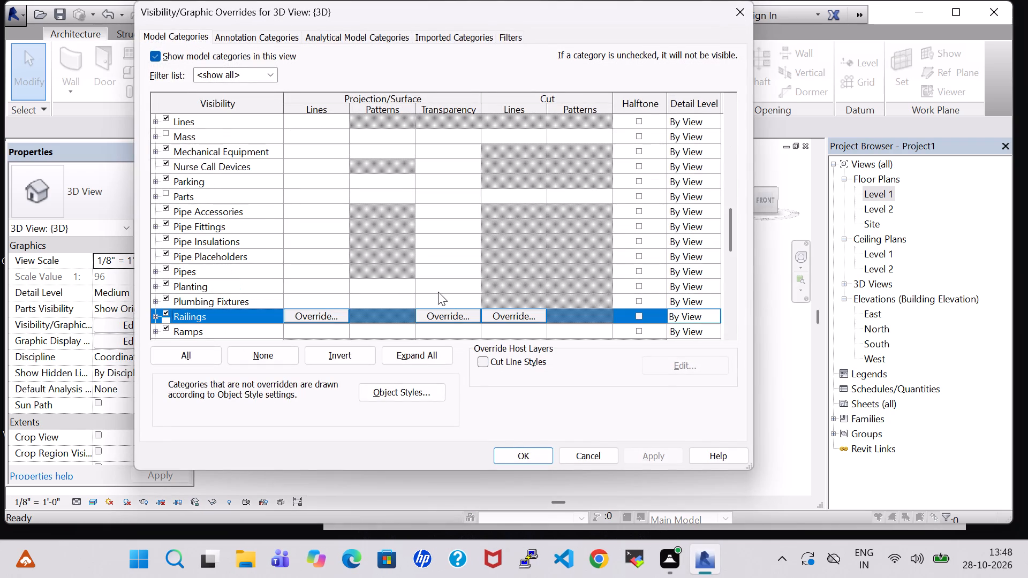
{"action": "scroll", "coordinate": [364, 310], "scroll_direction": "down", "scroll_amount": 3}
{"action": "scroll", "coordinate": [207, 289], "scroll_direction": "down", "scroll_amount": 3}
{"action": "scroll", "coordinate": [155, 285], "scroll_direction": "down", "scroll_amount": 3}
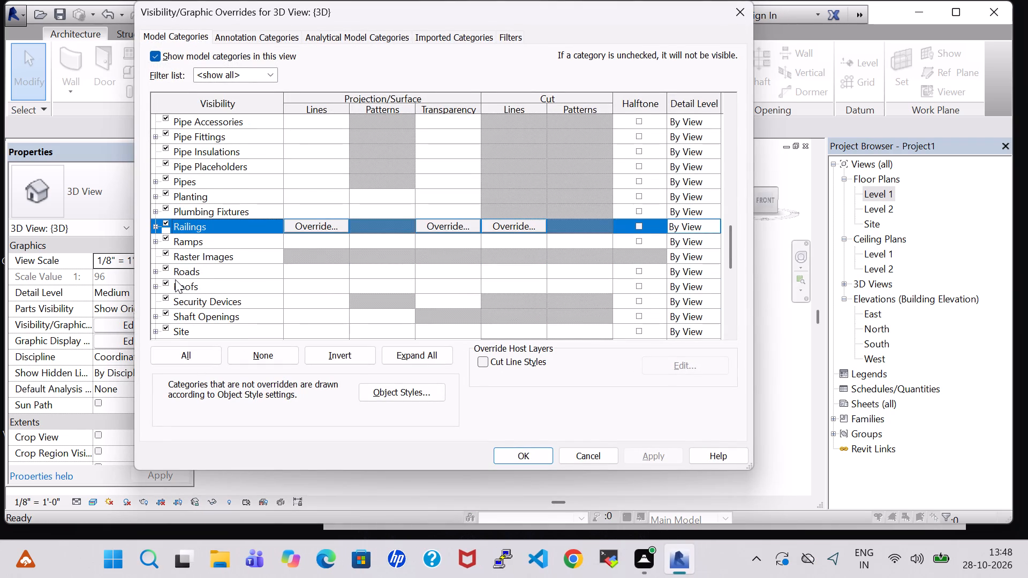
{"action": "left_click", "coordinate": [167, 280]}
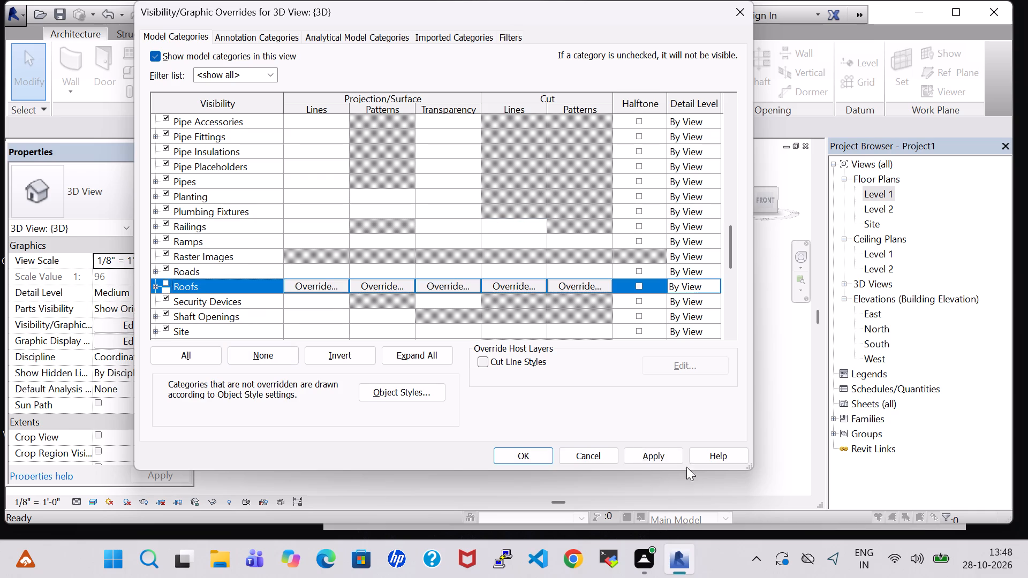
{"action": "left_click", "coordinate": [662, 457]}
{"action": "left_click", "coordinate": [511, 447]}
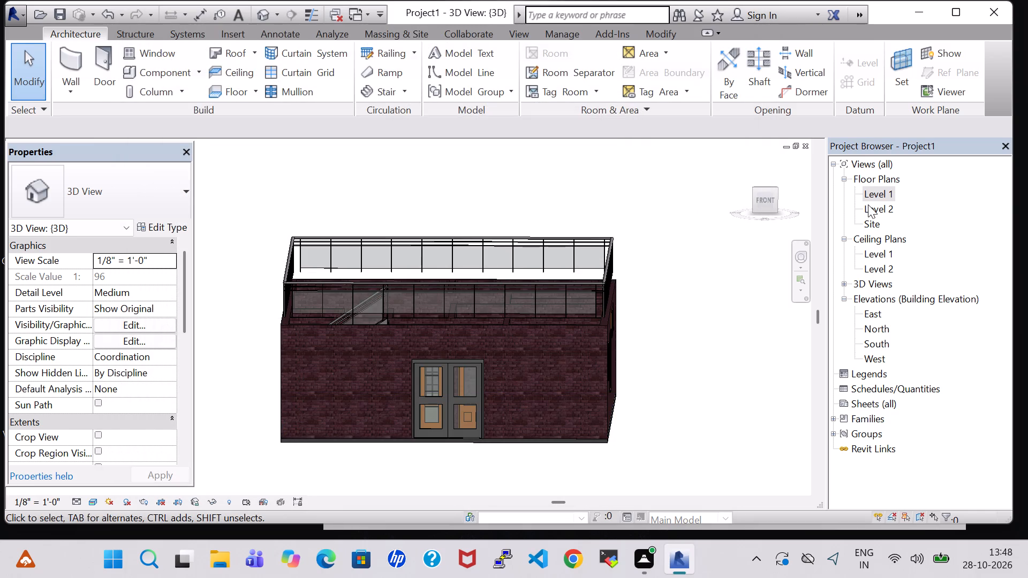
Open the Level 1 floor plan and examine the full room layout.
{"action": "double_click", "coordinate": [872, 189]}
{"action": "scroll", "coordinate": [508, 253], "scroll_direction": "down", "scroll_amount": 6}
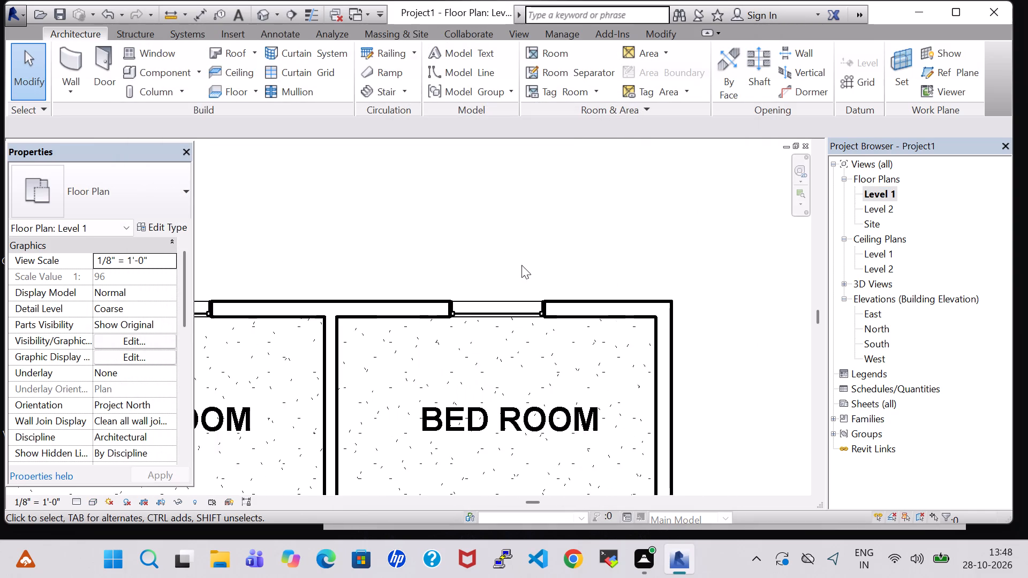
{"action": "scroll", "coordinate": [521, 265], "scroll_direction": "down", "scroll_amount": 5}
{"action": "middle_click_drag", "start_coordinate": [680, 332], "coordinate": [677, 262]}
{"action": "middle_click", "coordinate": [677, 257]}
{"action": "scroll", "coordinate": [677, 256], "scroll_direction": "down", "scroll_amount": 1}
{"action": "middle_click_drag", "start_coordinate": [678, 371], "coordinate": [673, 330]}
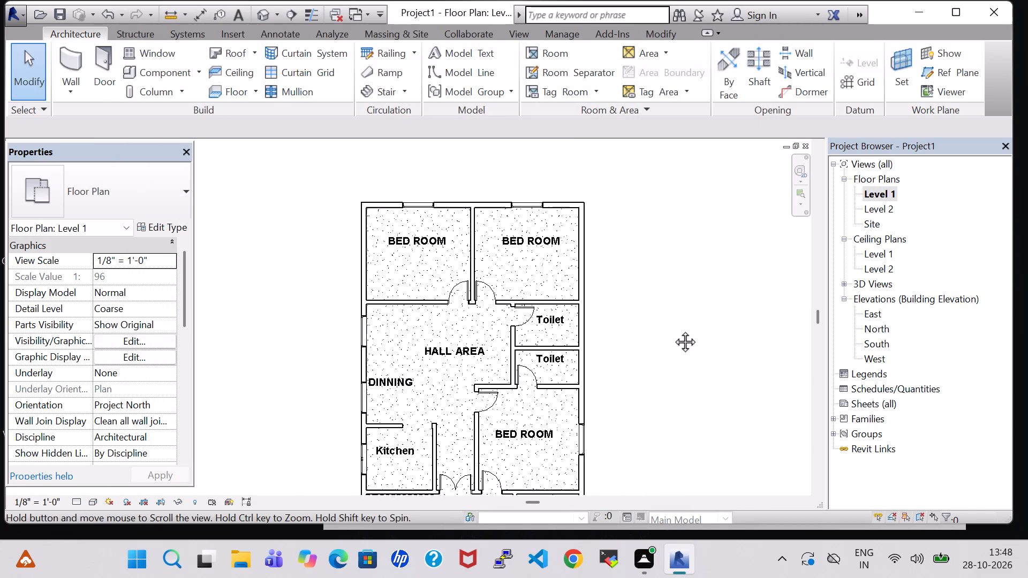
{"action": "middle_click_drag", "start_coordinate": [673, 330], "coordinate": [673, 317]}
{"action": "scroll", "coordinate": [673, 317], "scroll_direction": "down", "scroll_amount": 2}
{"action": "middle_click_drag", "start_coordinate": [673, 323], "coordinate": [630, 307]}
{"action": "scroll", "coordinate": [630, 307], "scroll_direction": "up", "scroll_amount": 1}
{"action": "middle_click_drag", "start_coordinate": [630, 307], "coordinate": [640, 307]}
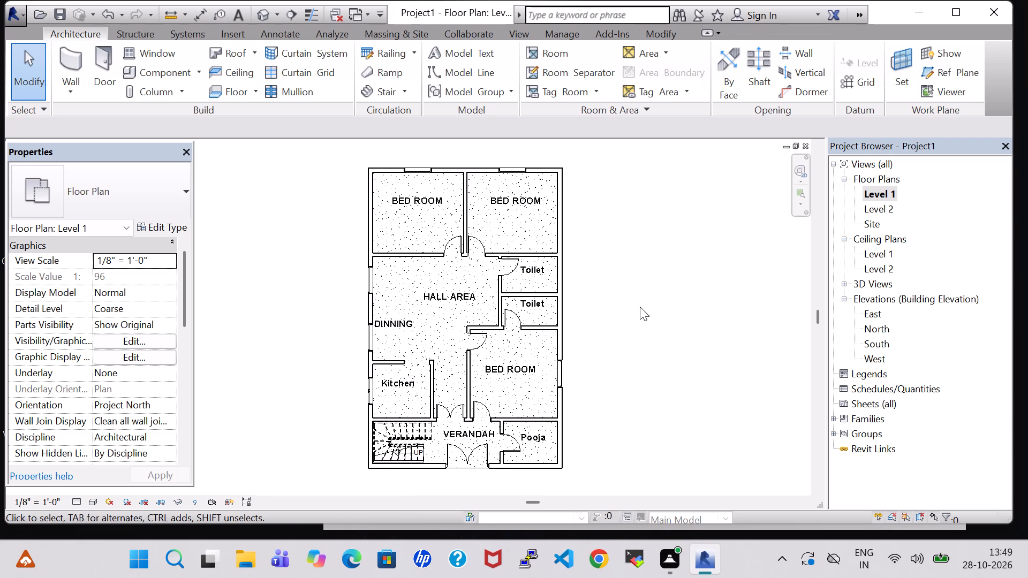
{"action": "left_click", "coordinate": [681, 327]}
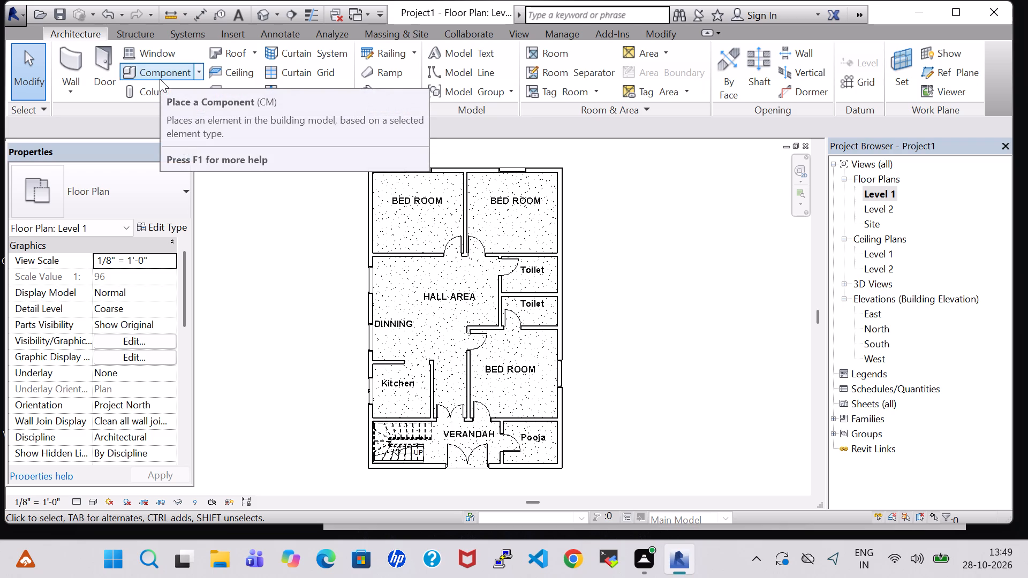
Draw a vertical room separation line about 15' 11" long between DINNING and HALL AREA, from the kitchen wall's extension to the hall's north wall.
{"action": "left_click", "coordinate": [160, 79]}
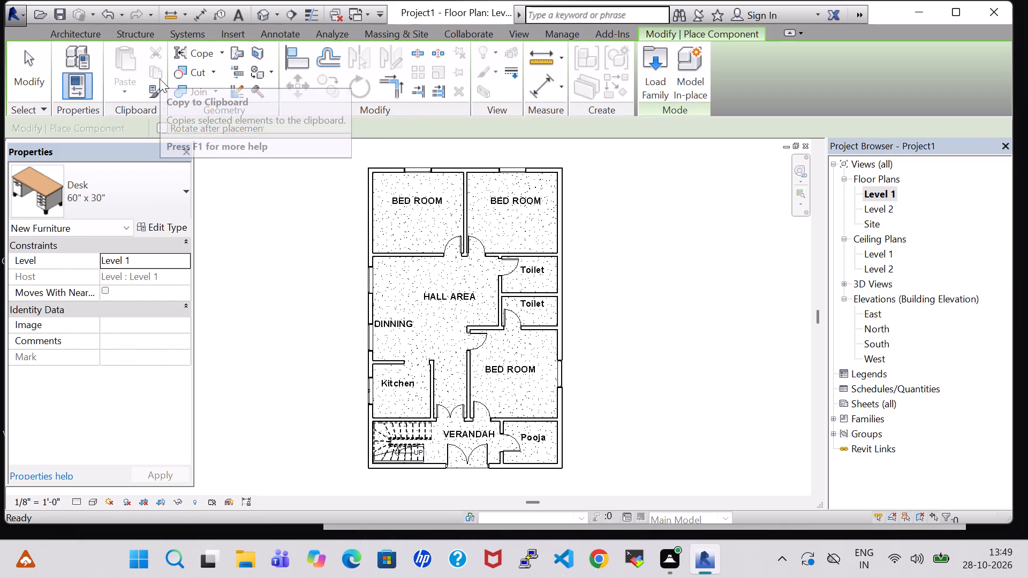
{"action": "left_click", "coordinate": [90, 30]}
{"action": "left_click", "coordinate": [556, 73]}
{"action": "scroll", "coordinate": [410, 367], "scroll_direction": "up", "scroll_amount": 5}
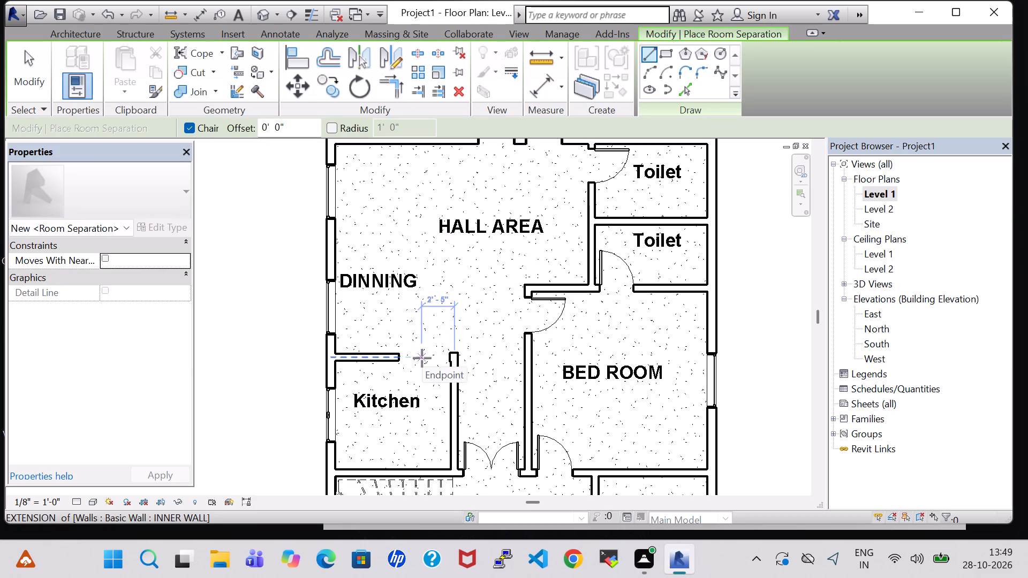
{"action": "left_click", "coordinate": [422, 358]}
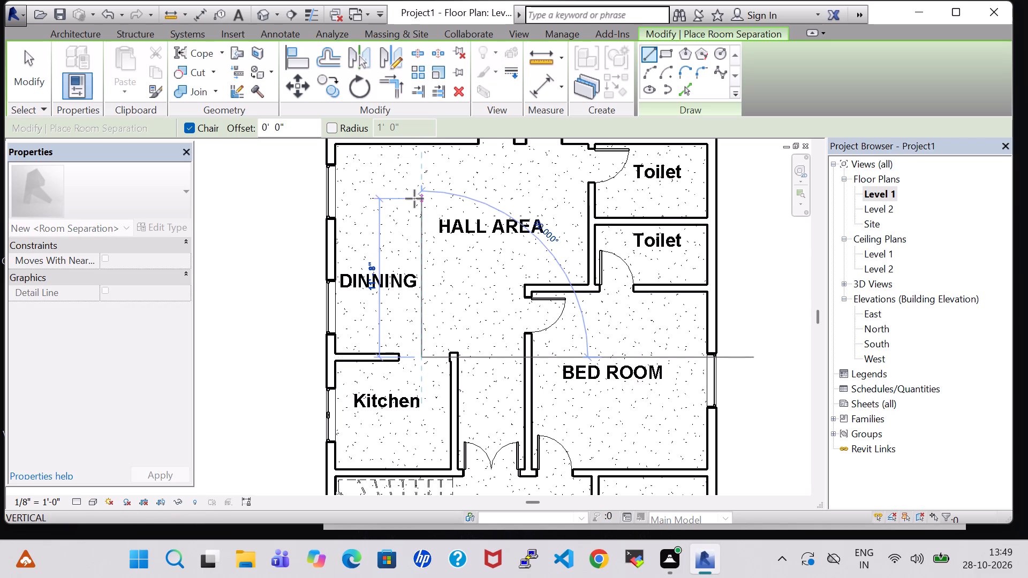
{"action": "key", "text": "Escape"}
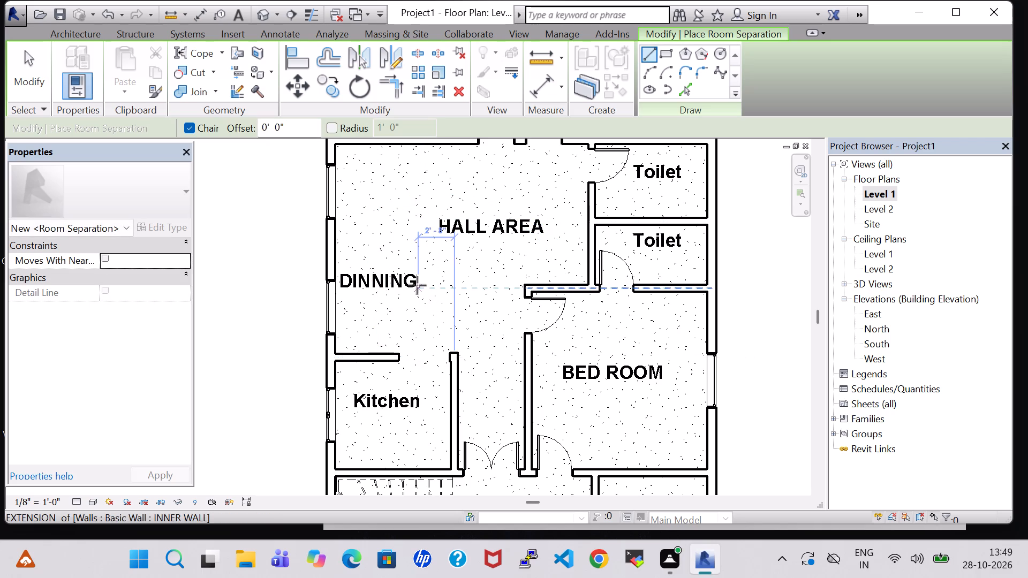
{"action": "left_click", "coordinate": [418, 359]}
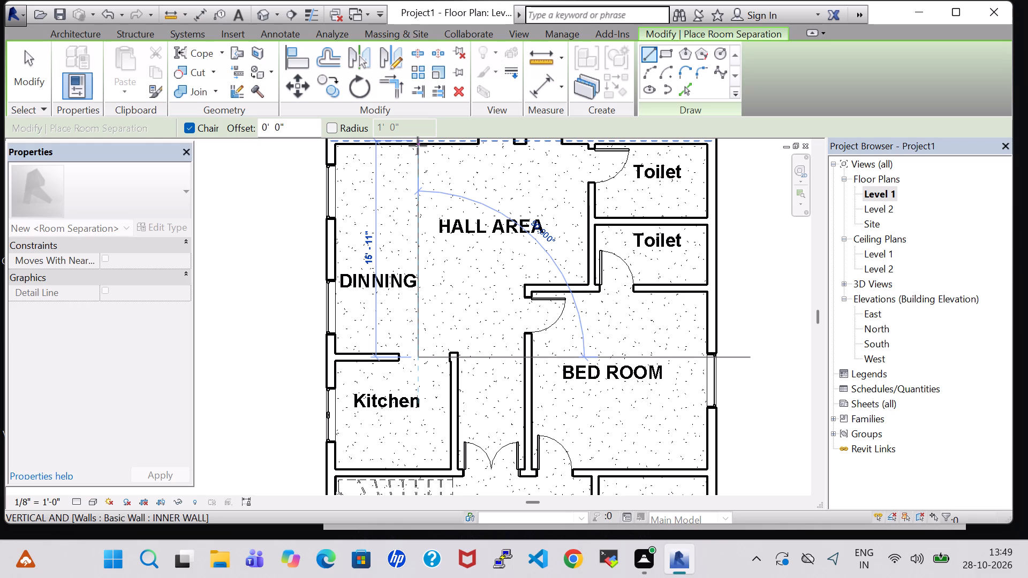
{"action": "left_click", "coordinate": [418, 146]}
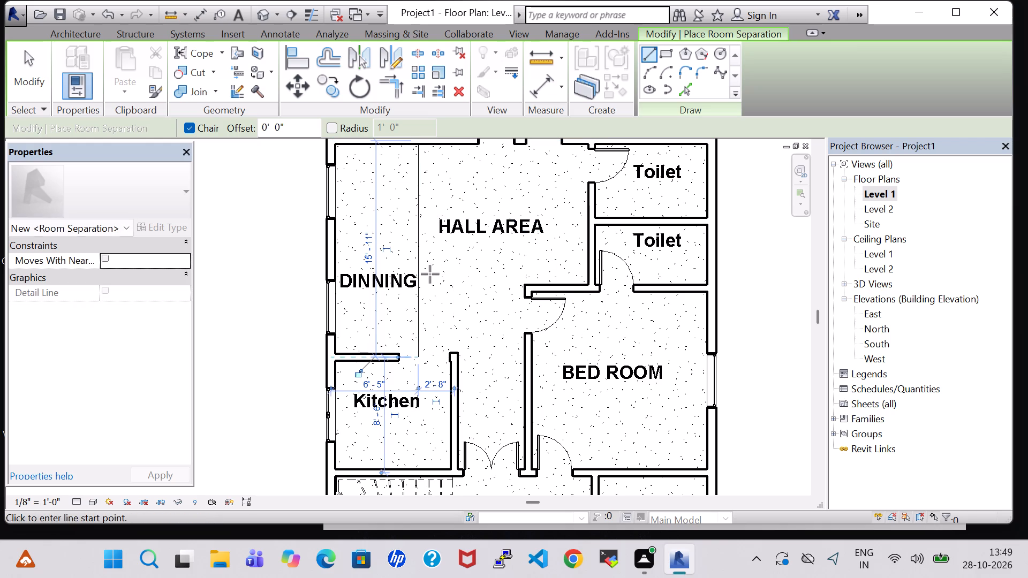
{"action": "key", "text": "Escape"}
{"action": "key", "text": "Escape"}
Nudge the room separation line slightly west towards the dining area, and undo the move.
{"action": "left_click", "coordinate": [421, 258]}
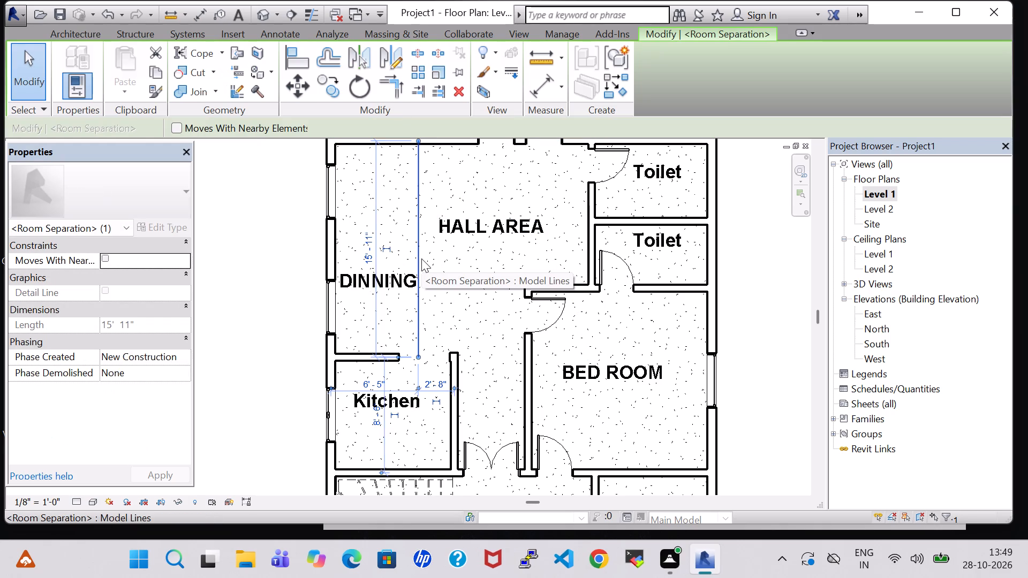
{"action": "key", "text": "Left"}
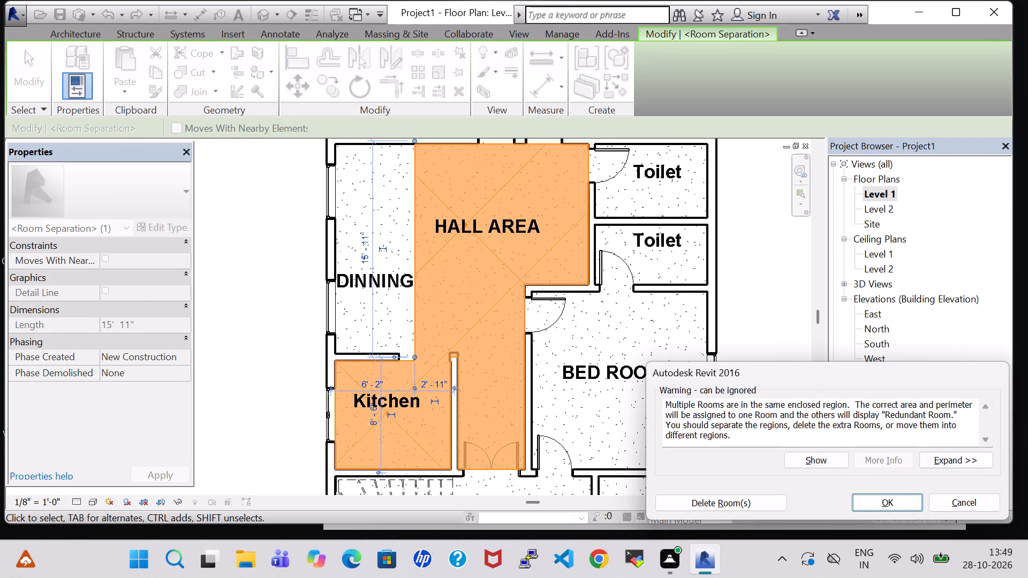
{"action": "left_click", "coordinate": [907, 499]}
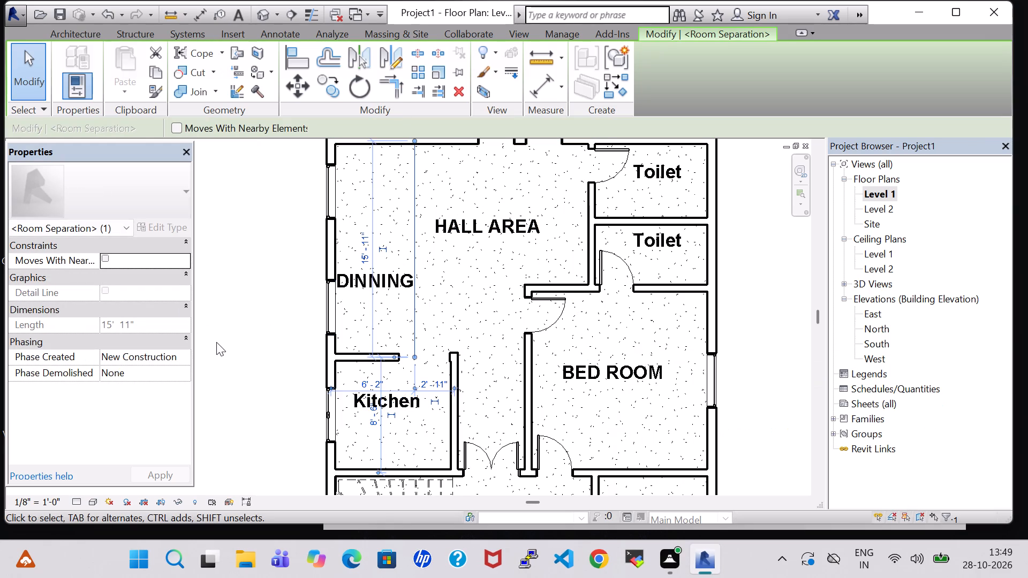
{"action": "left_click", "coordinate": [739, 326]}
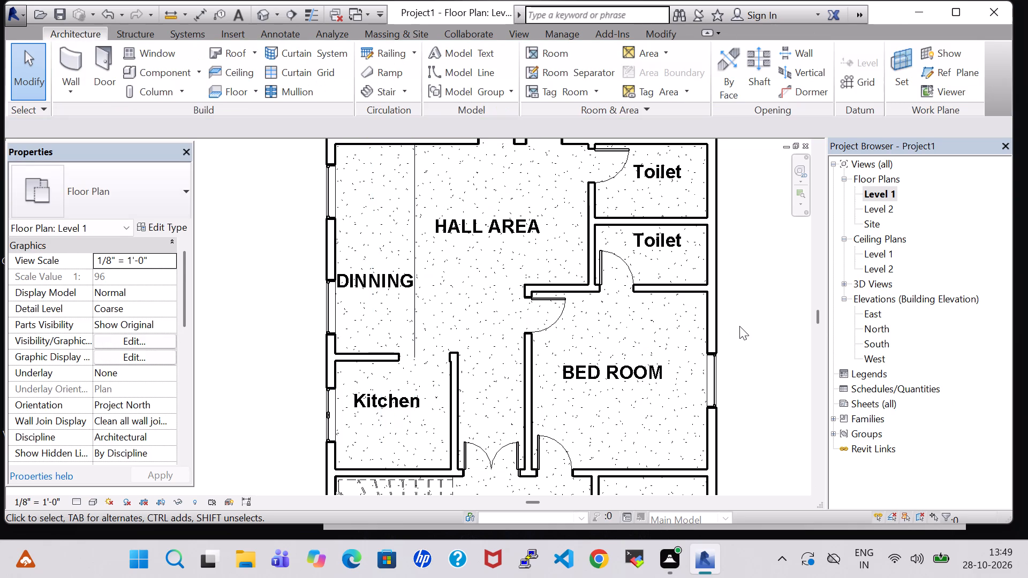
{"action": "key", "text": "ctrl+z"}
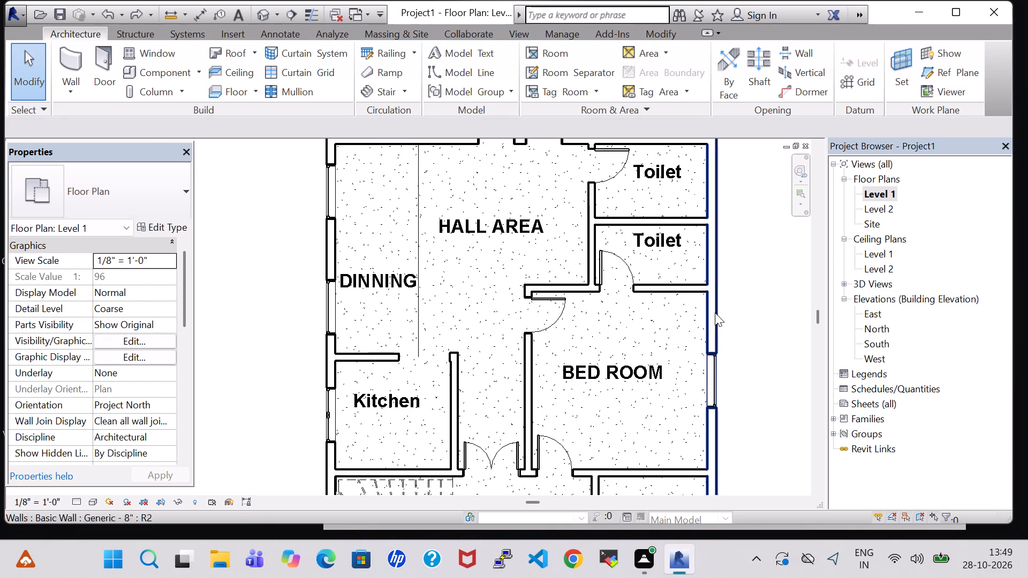
Nudge the DINNING room tag slightly to the west.
{"action": "left_click", "coordinate": [387, 273]}
{"action": "key", "text": "Left"}
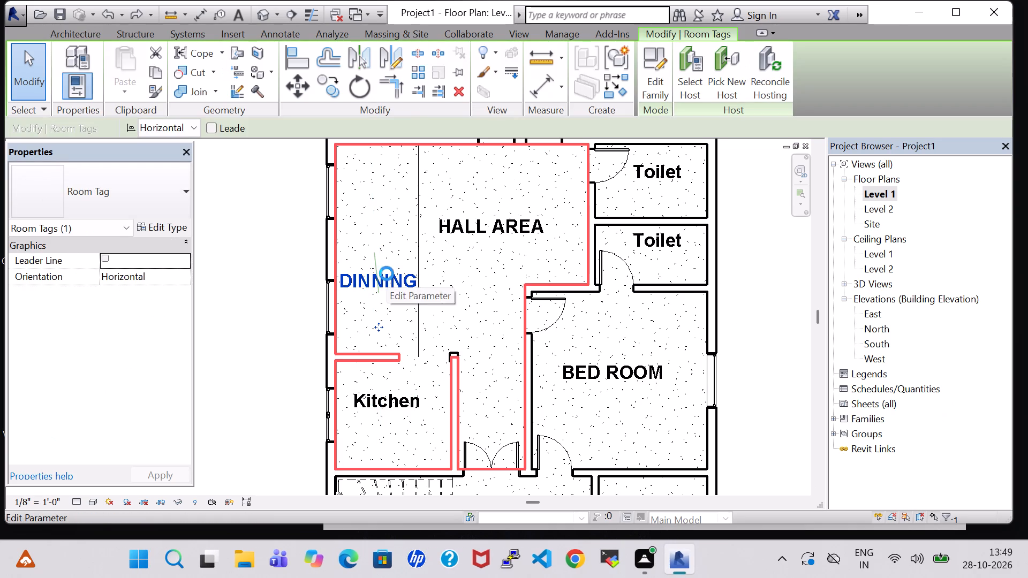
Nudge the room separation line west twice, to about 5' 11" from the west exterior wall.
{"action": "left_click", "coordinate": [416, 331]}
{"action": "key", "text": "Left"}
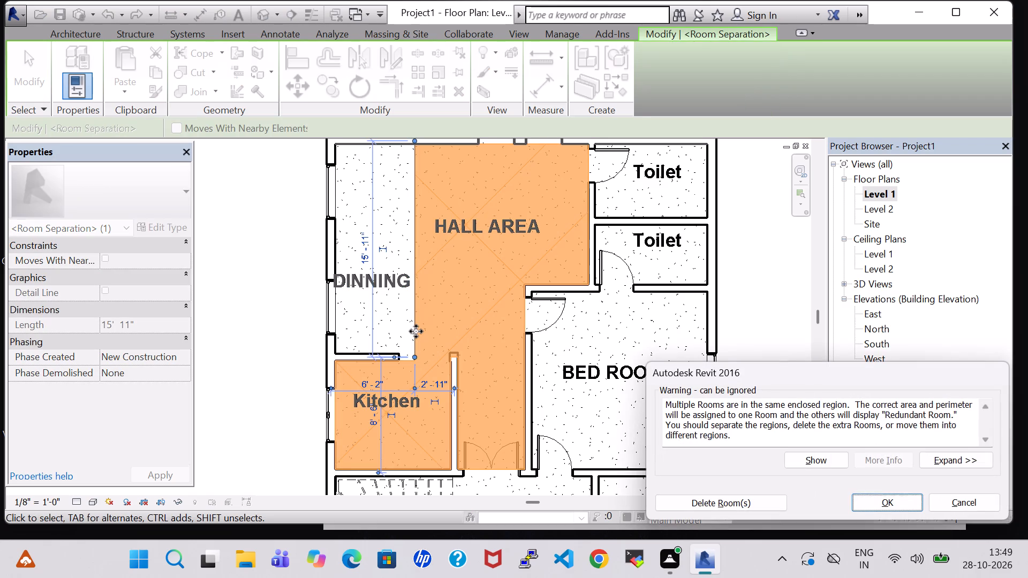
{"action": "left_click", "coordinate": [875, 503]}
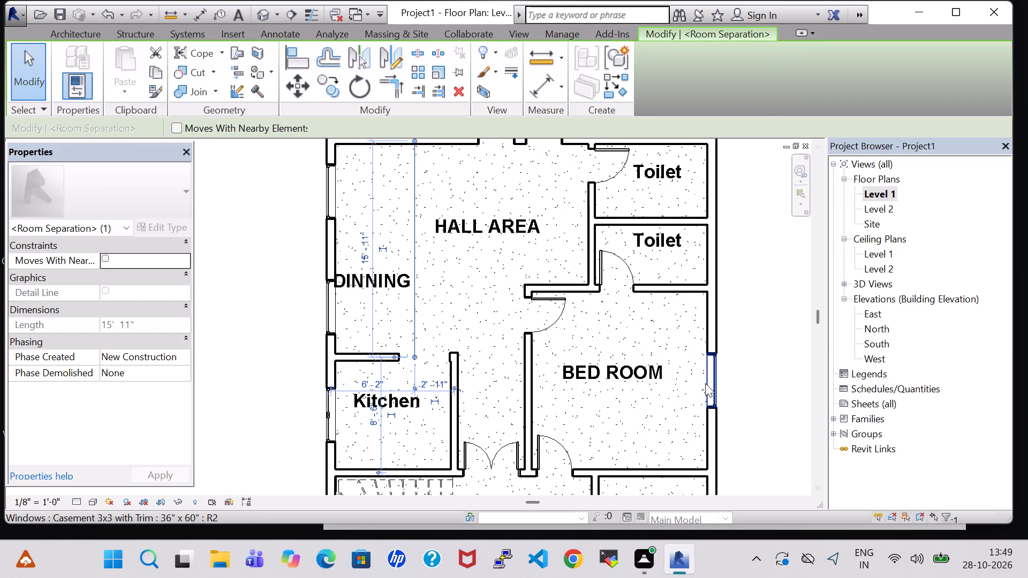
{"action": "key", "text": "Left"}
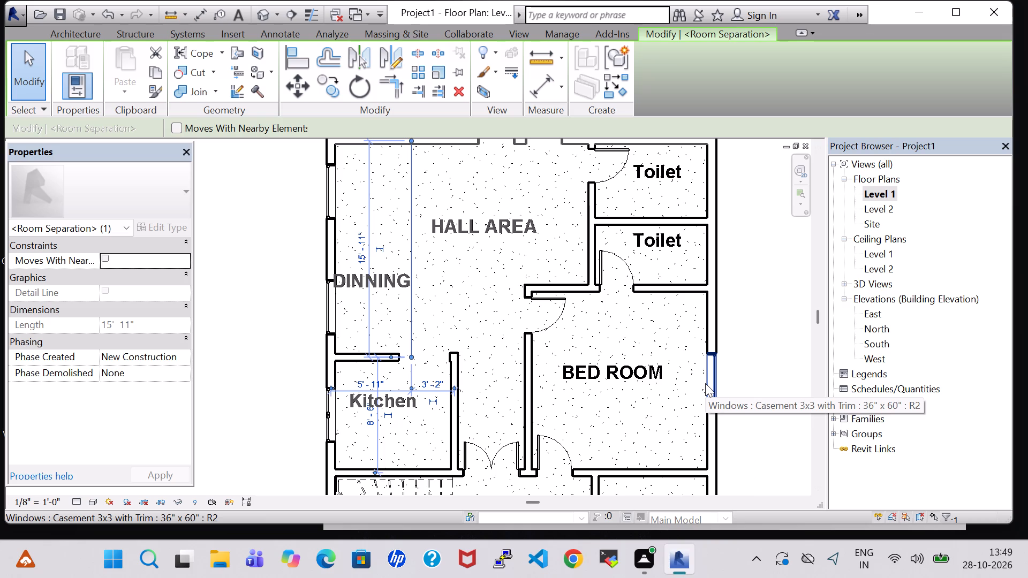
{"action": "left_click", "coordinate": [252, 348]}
Draw a Generic - 8" wall about 0' 11" long from the kitchen's north wall end to the room separation line's endpoint.
{"action": "scroll", "coordinate": [262, 359], "scroll_direction": "up", "scroll_amount": 2}
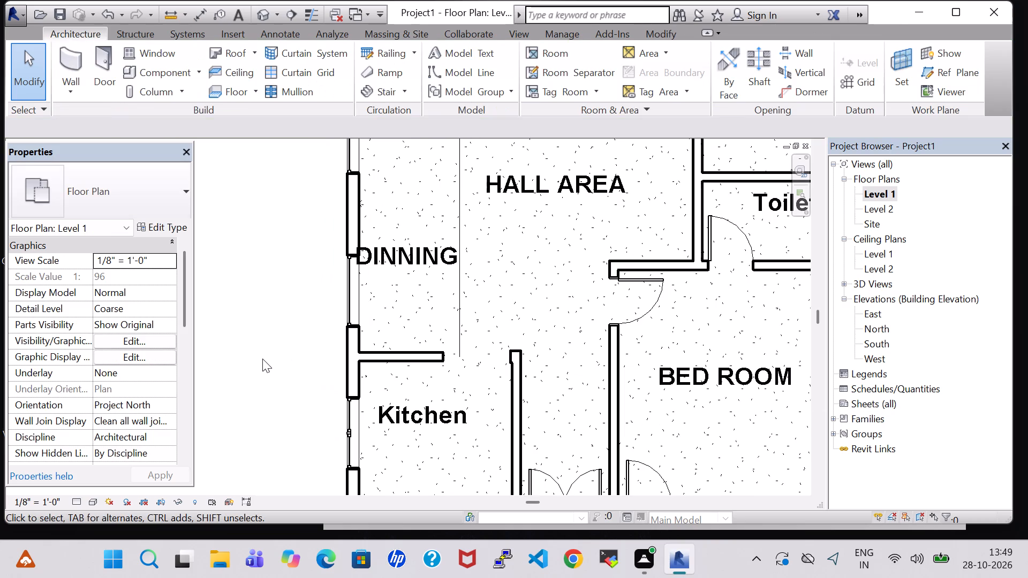
{"action": "left_click", "coordinate": [59, 57]}
{"action": "scroll", "coordinate": [445, 354], "scroll_direction": "up", "scroll_amount": 4}
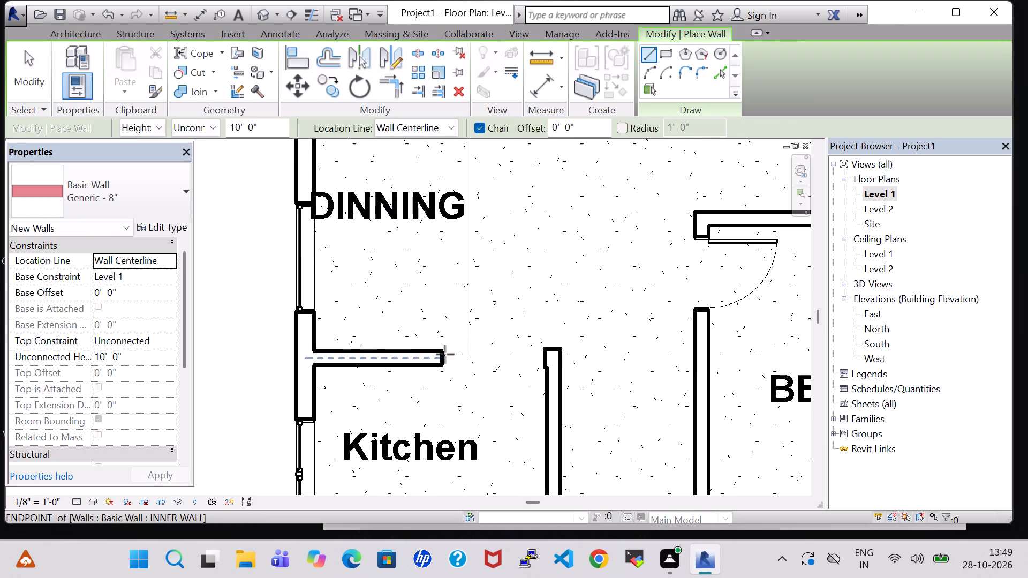
{"action": "left_click", "coordinate": [439, 356]}
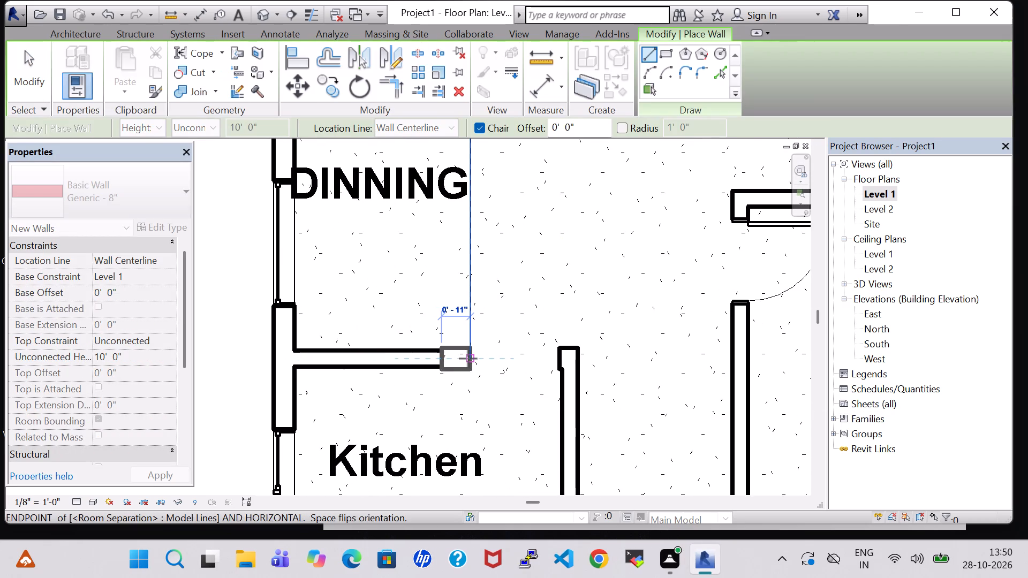
{"action": "left_click", "coordinate": [468, 359]}
{"action": "key", "text": "Escape"}
{"action": "key", "text": "Escape"}
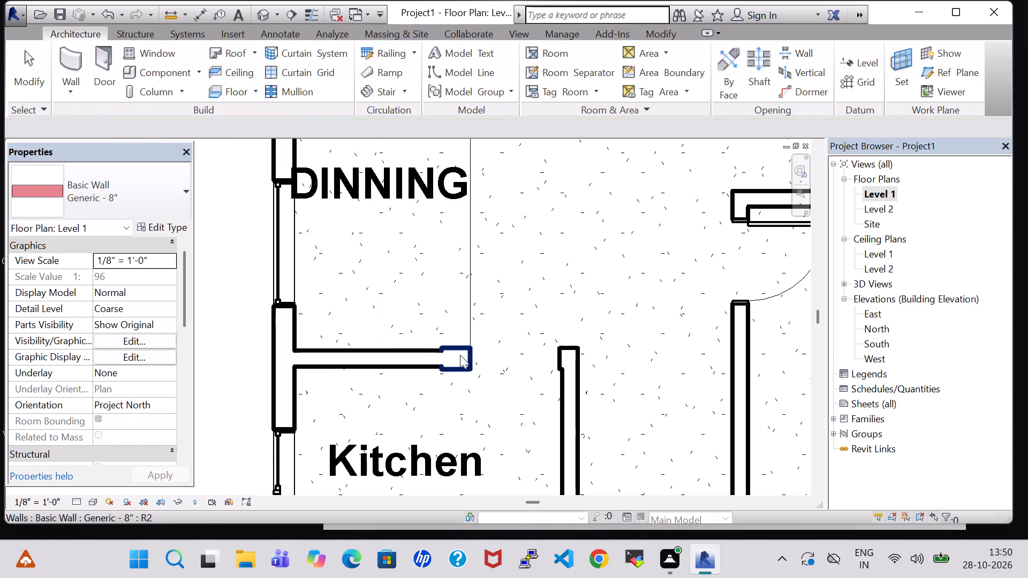
Change the type of the short wall segment at the kitchen's north wall end to INNER WALL.
{"action": "left_click", "coordinate": [460, 349]}
{"action": "left_click", "coordinate": [120, 168]}
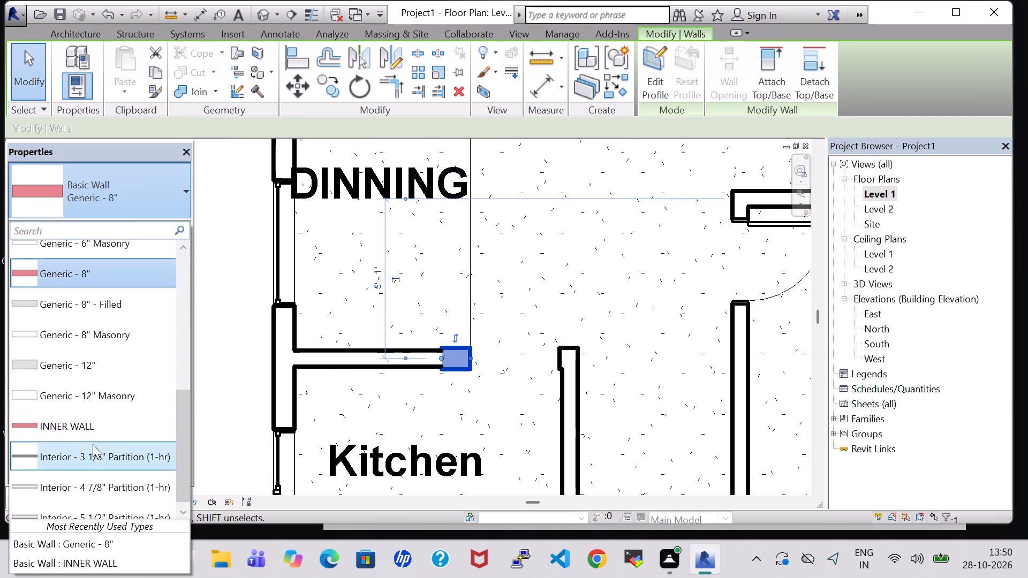
{"action": "left_click", "coordinate": [93, 434]}
{"action": "left_click", "coordinate": [238, 358]}
{"action": "scroll", "coordinate": [244, 356], "scroll_direction": "down", "scroll_amount": 5}
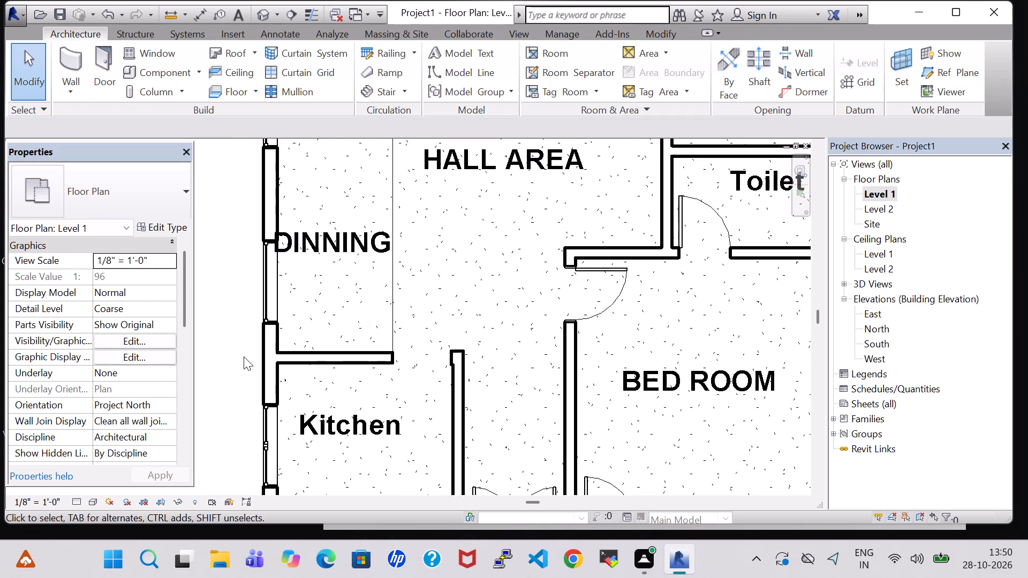
{"action": "scroll", "coordinate": [244, 356], "scroll_direction": "down", "scroll_amount": 2}
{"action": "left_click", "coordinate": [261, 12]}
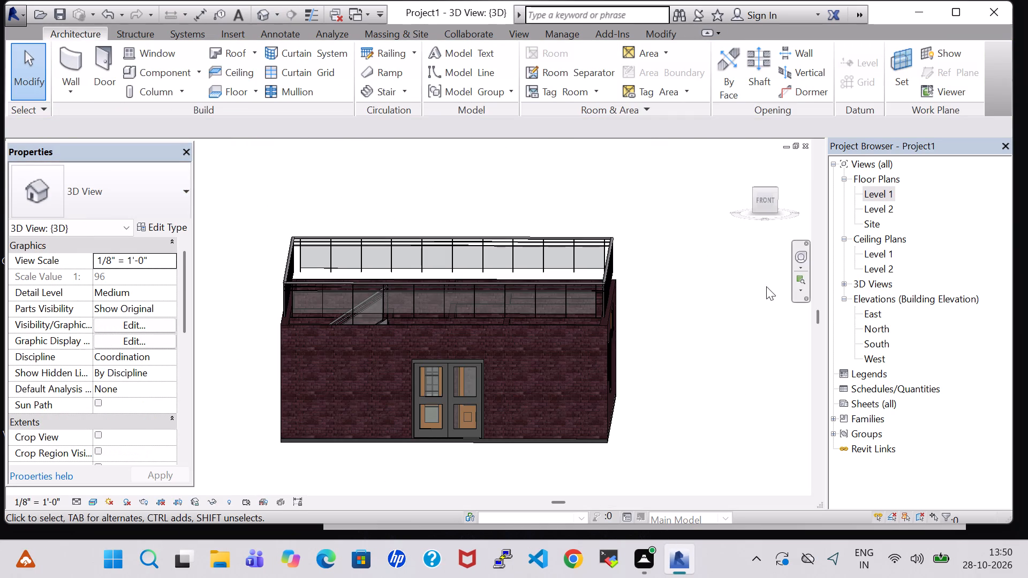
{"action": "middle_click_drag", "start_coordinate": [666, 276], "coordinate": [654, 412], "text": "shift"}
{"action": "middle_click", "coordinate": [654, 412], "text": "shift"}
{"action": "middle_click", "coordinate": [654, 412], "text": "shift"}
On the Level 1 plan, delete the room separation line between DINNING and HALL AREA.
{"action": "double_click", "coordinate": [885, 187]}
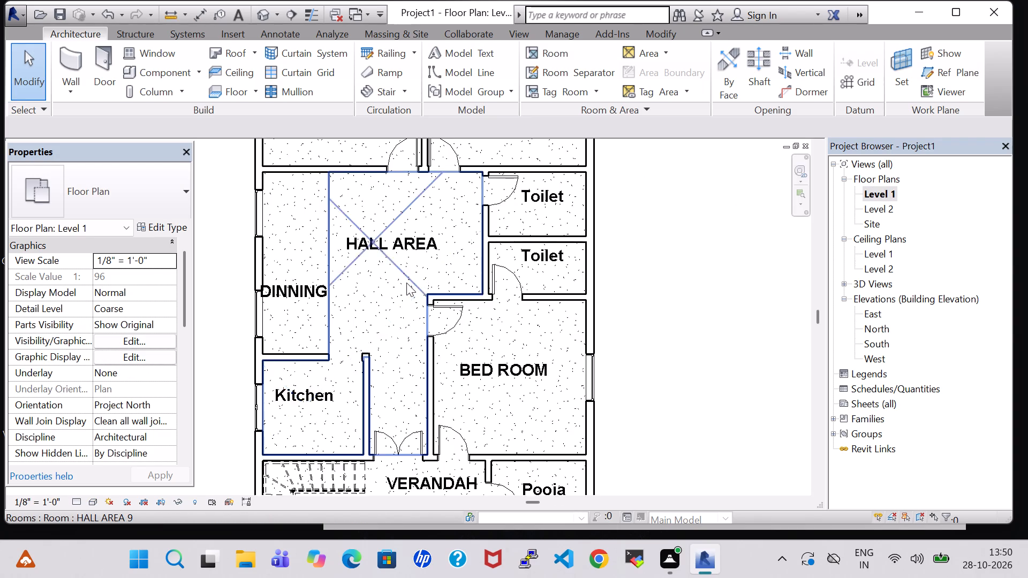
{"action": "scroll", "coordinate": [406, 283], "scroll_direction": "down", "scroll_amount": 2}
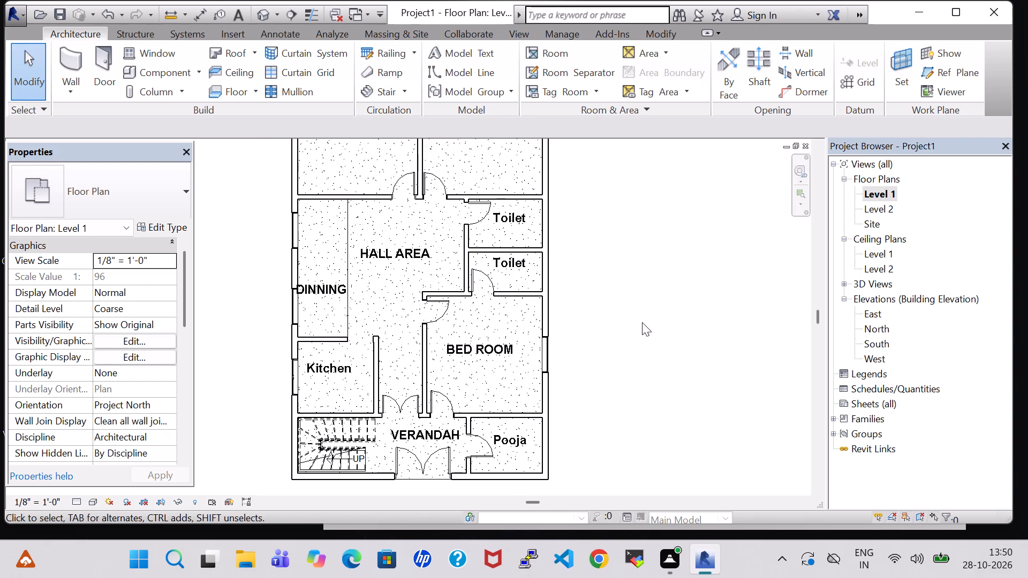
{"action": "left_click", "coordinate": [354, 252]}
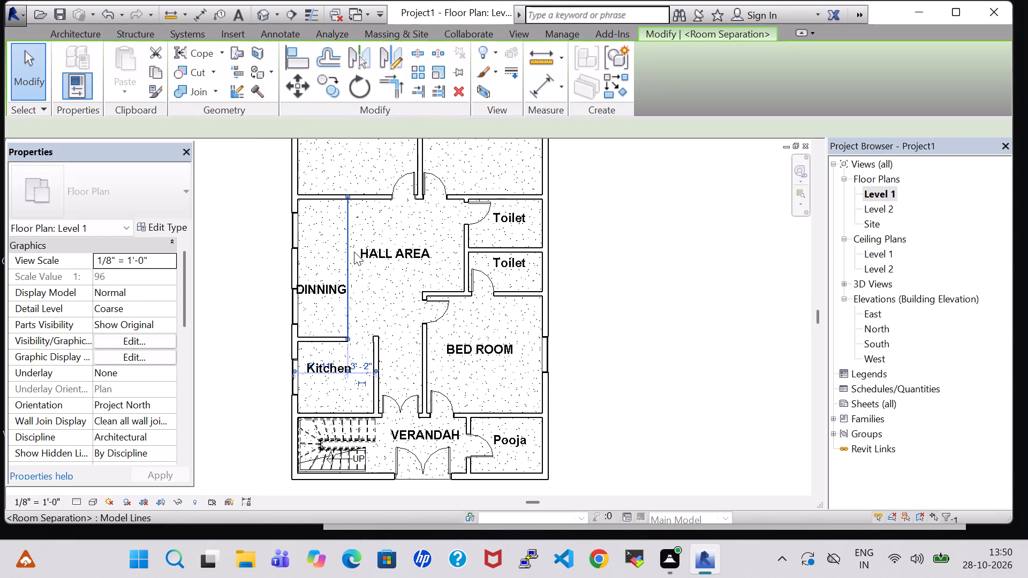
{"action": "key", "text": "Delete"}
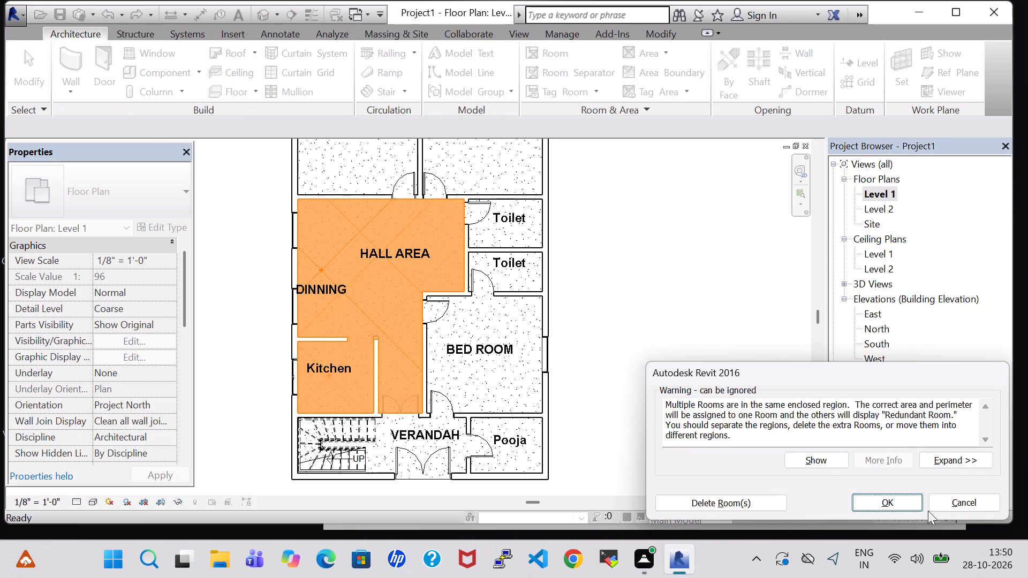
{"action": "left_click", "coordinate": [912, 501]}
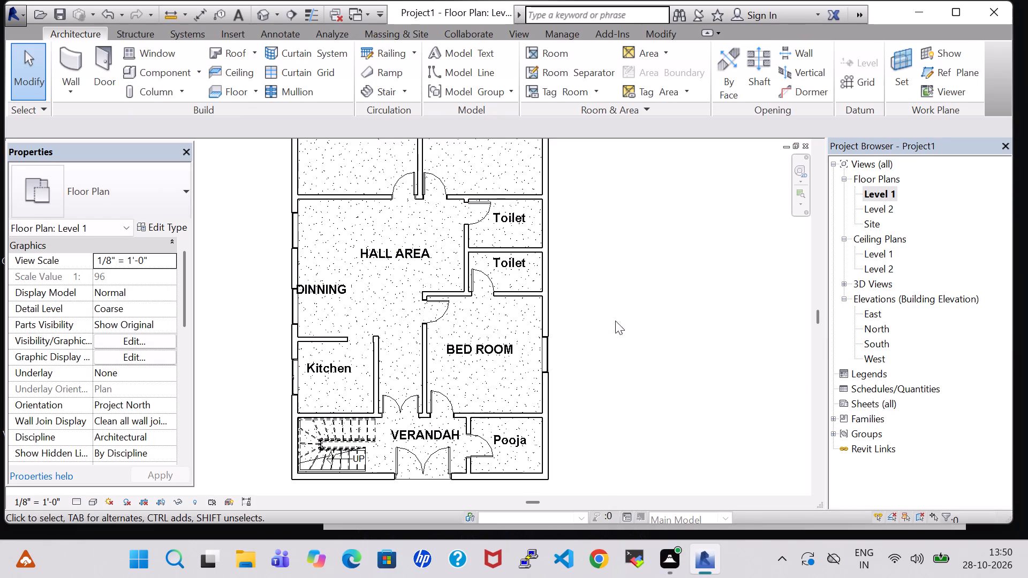
Nudge the DINNING room tag one increment east on the Level 1 plan.
{"action": "left_click", "coordinate": [330, 290]}
{"action": "key", "text": "Right"}
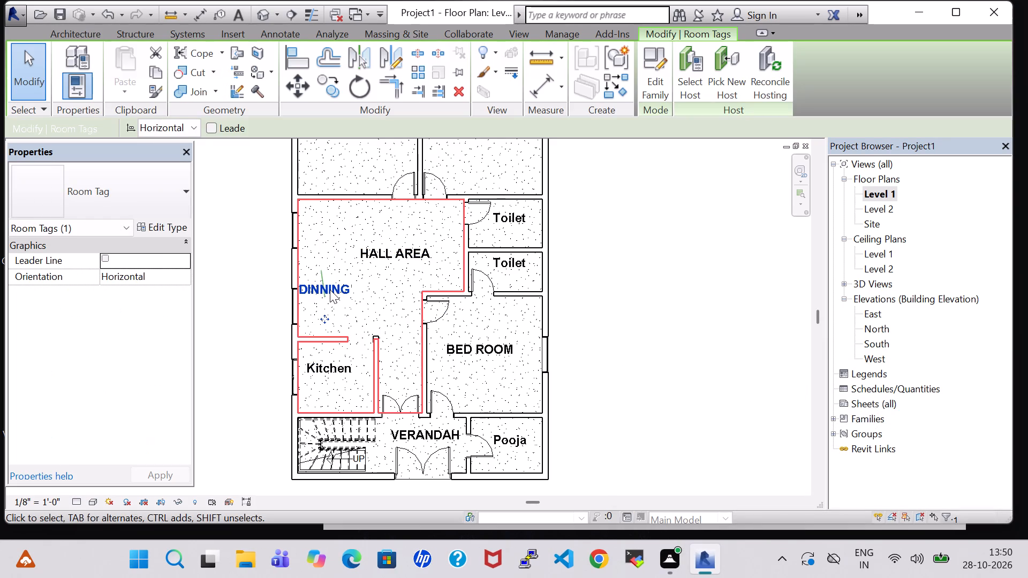
{"action": "left_click", "coordinate": [722, 339]}
Change the type of the short wall segment at the north end of the kitchen's east wall to INNER WALL.
{"action": "scroll", "coordinate": [396, 355], "scroll_direction": "up", "scroll_amount": 4}
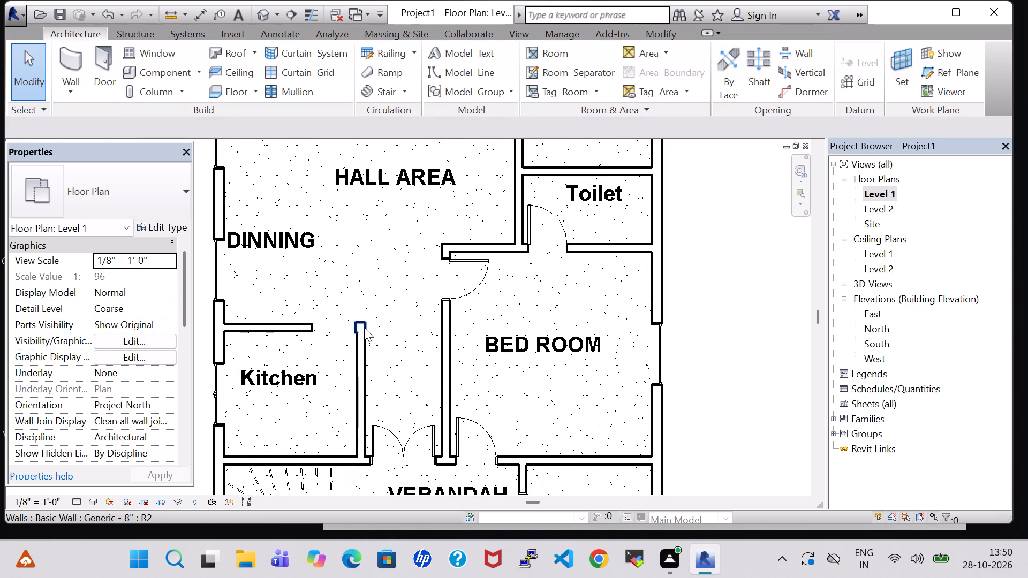
{"action": "left_click", "coordinate": [364, 328]}
{"action": "left_click", "coordinate": [158, 207]}
{"action": "left_click", "coordinate": [61, 431]}
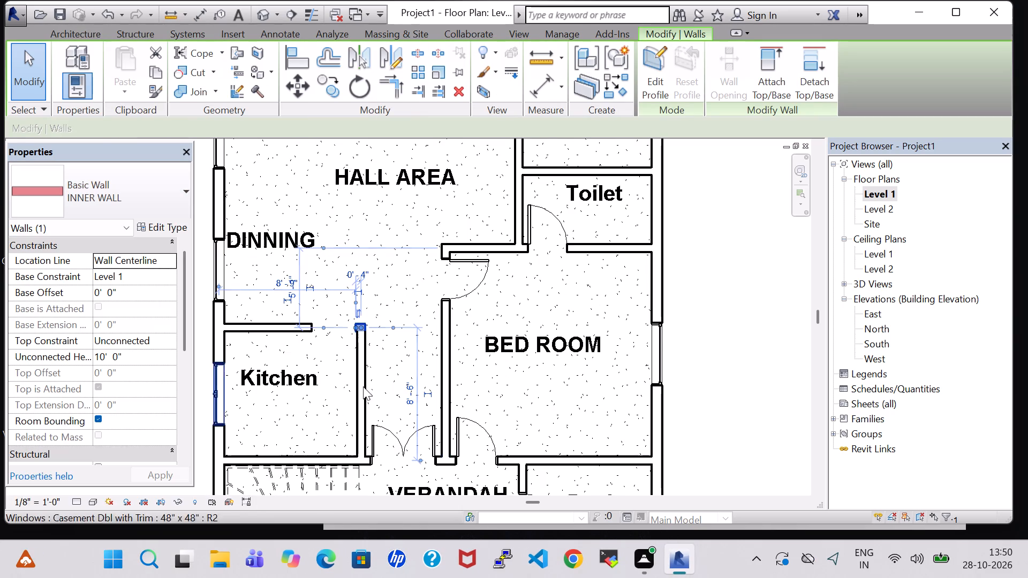
{"action": "left_click", "coordinate": [686, 328]}
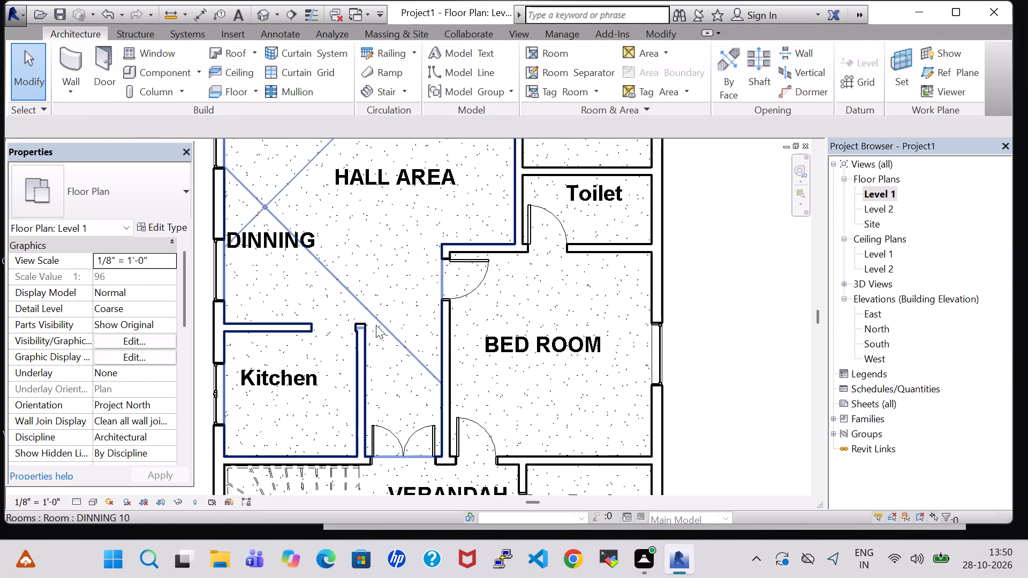
Nudge the short wall segment one increment east so it lines up with the kitchen's east wall below it.
{"action": "scroll", "coordinate": [328, 362], "scroll_direction": "up", "scroll_amount": 9}
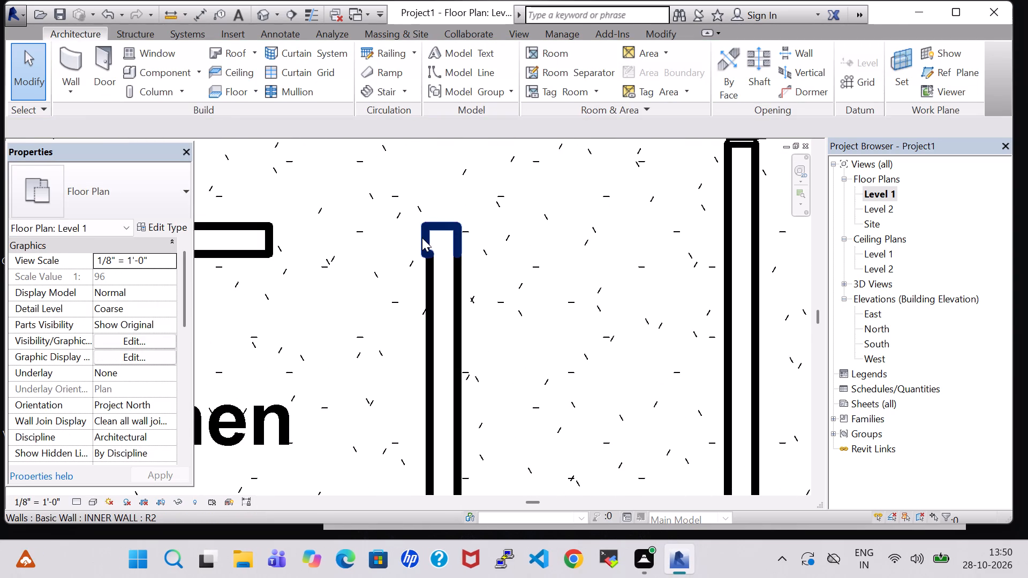
{"action": "left_click", "coordinate": [422, 238]}
{"action": "key", "text": "Right"}
{"action": "left_click", "coordinate": [620, 283]}
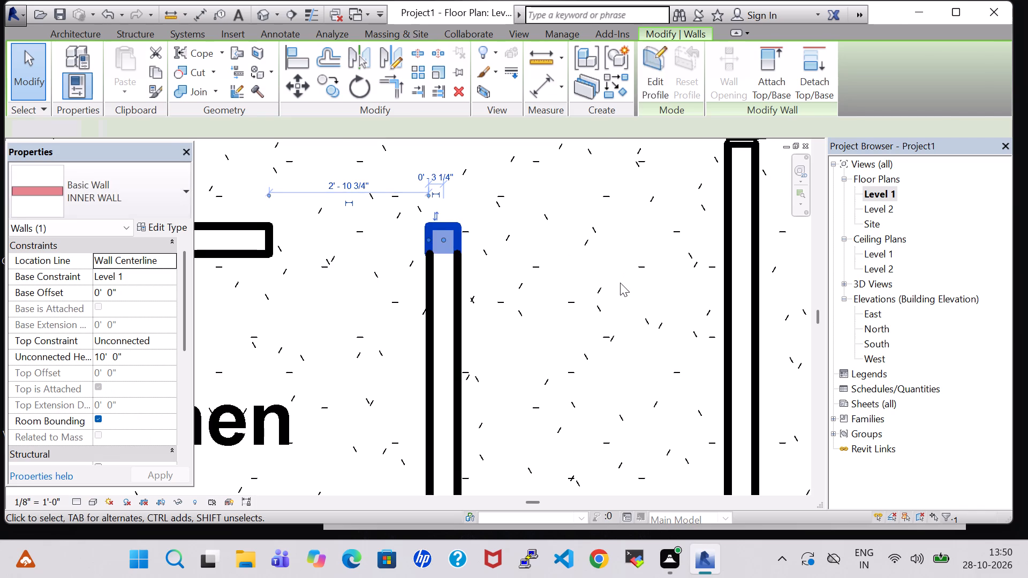
{"action": "scroll", "coordinate": [620, 283], "scroll_direction": "down", "scroll_amount": 4}
{"action": "scroll", "coordinate": [534, 283], "scroll_direction": "up", "scroll_amount": 4}
{"action": "left_click", "coordinate": [489, 230]}
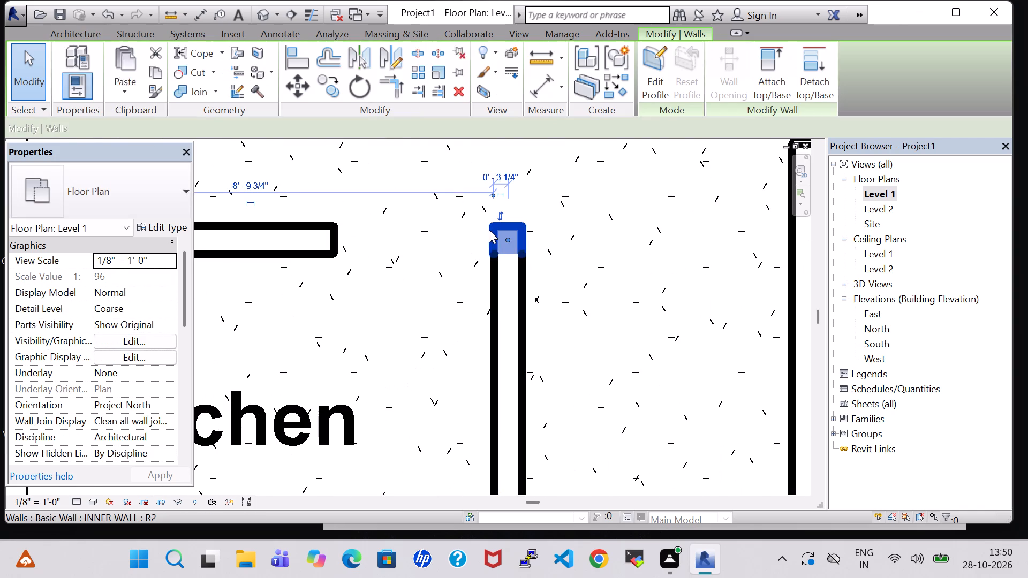
{"action": "key", "text": "Right"}
{"action": "key", "text": "Left"}
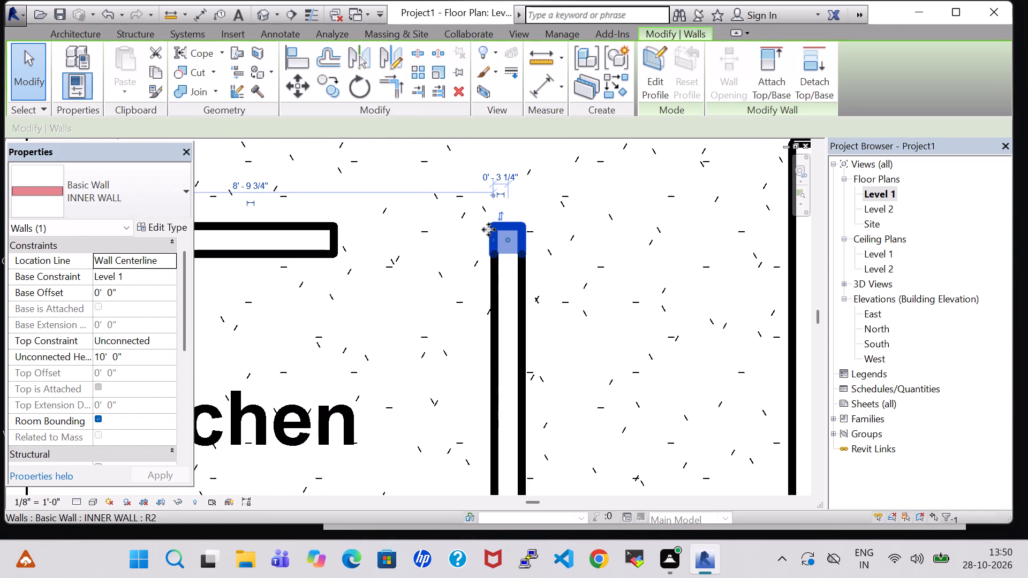
{"action": "left_click", "coordinate": [563, 347]}
Review the Level 1 plan and inspect all sides of the house in the 3D view.
{"action": "scroll", "coordinate": [563, 347], "scroll_direction": "down", "scroll_amount": 8}
{"action": "middle_click_drag", "start_coordinate": [560, 361], "coordinate": [550, 320]}
{"action": "scroll", "coordinate": [551, 326], "scroll_direction": "down", "scroll_amount": 2}
{"action": "middle_click_drag", "start_coordinate": [551, 326], "coordinate": [517, 341]}
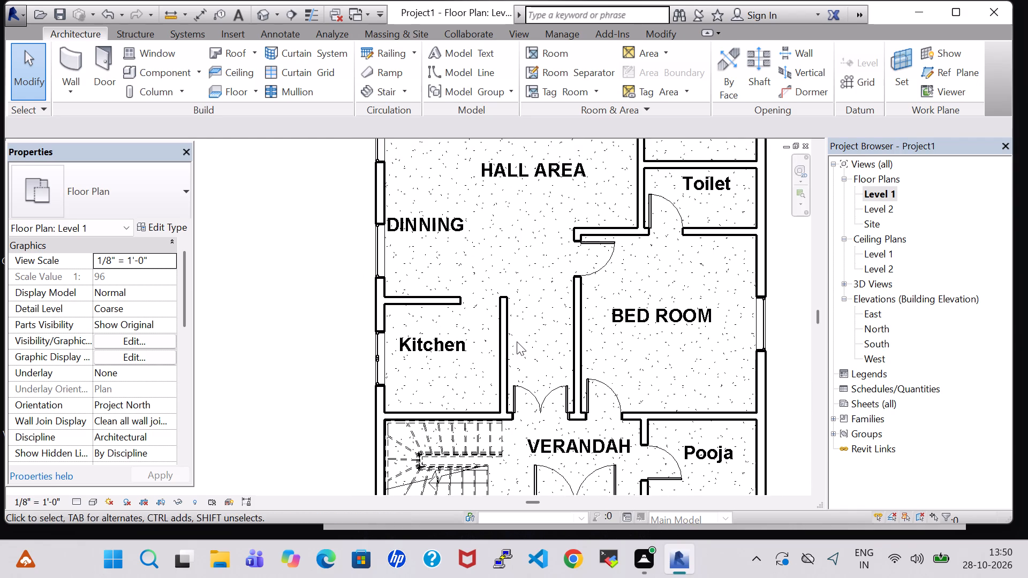
{"action": "scroll", "coordinate": [517, 341], "scroll_direction": "down", "scroll_amount": 3}
{"action": "middle_click_drag", "start_coordinate": [732, 301], "coordinate": [718, 327]}
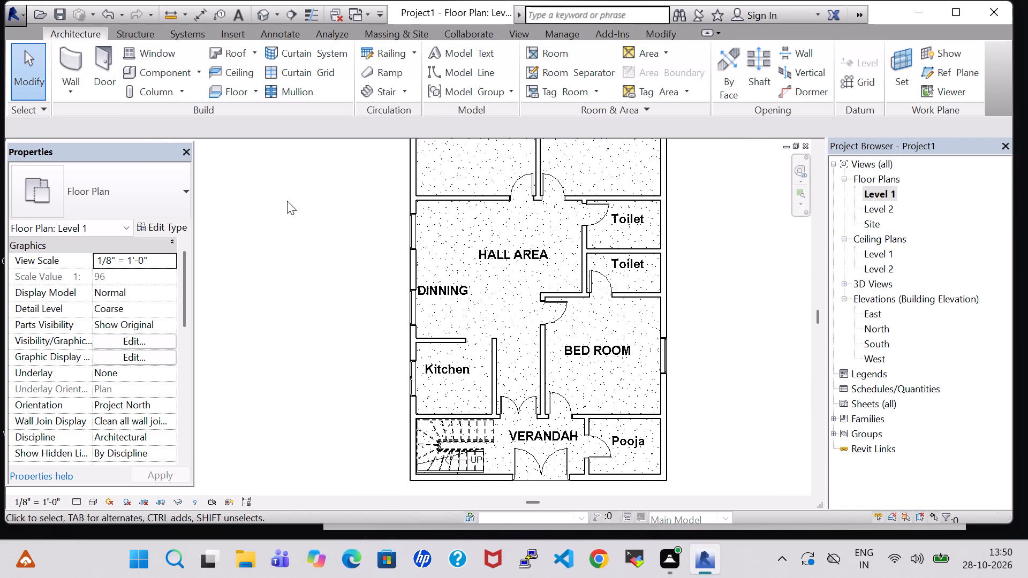
{"action": "scroll", "coordinate": [250, 269], "scroll_direction": "down", "scroll_amount": 1}
{"action": "middle_click_drag", "start_coordinate": [729, 223], "coordinate": [677, 295]}
{"action": "middle_click", "coordinate": [677, 295]}
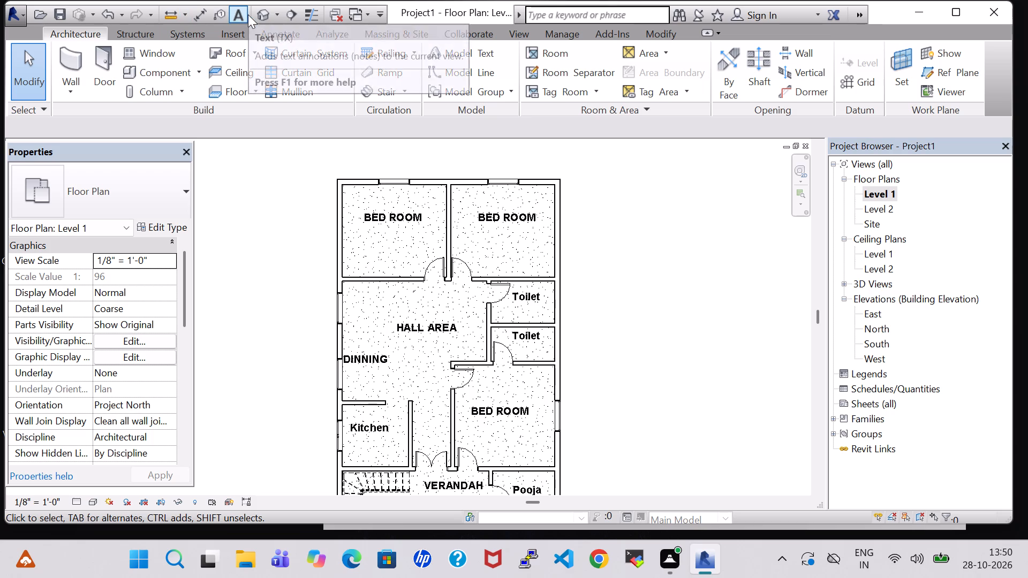
{"action": "left_click", "coordinate": [263, 14]}
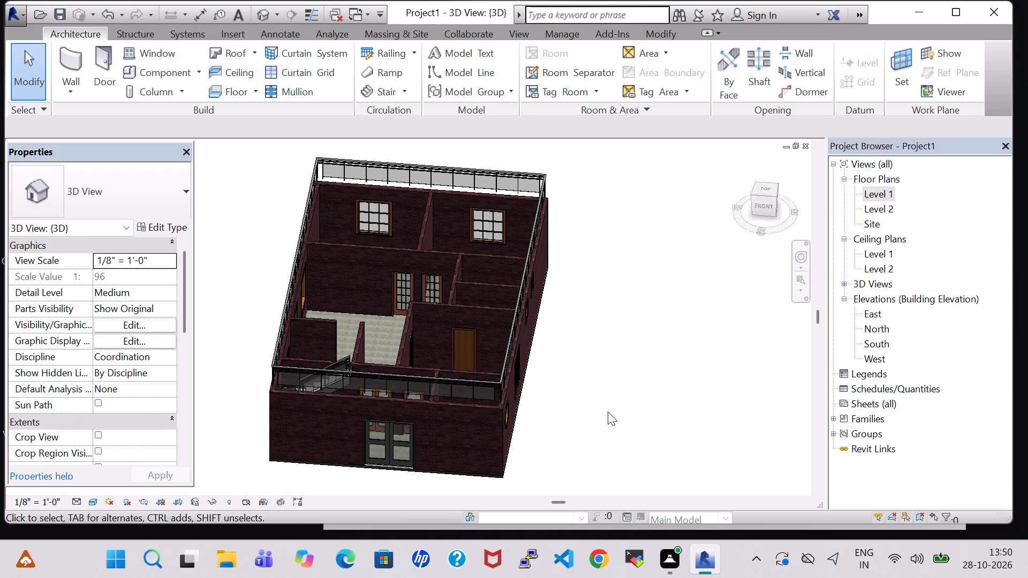
{"action": "middle_click_drag", "start_coordinate": [608, 412], "coordinate": [520, 390], "text": "shift"}
{"action": "scroll", "coordinate": [608, 412], "scroll_direction": "down", "scroll_amount": 1, "text": "shift"}
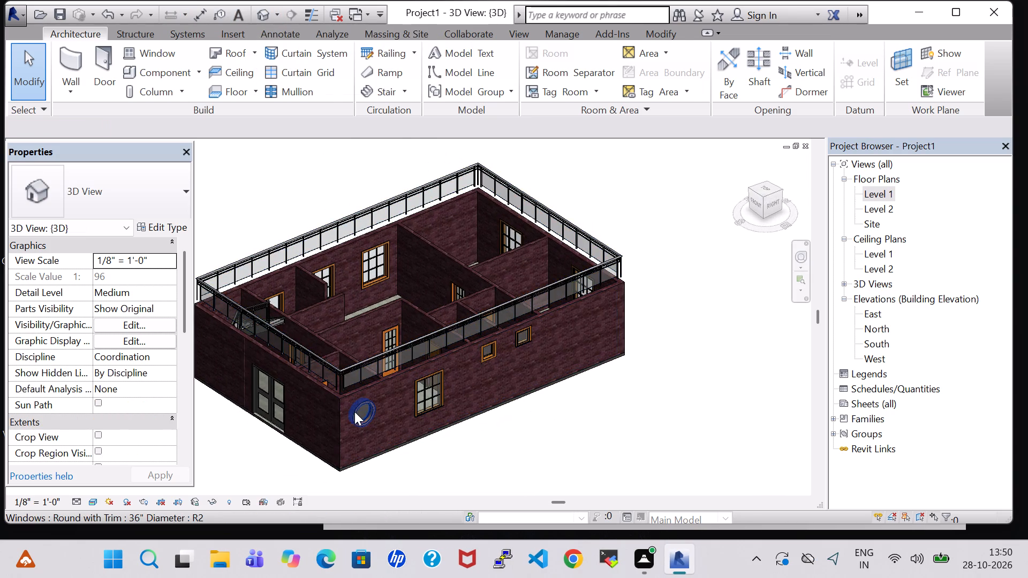
{"action": "left_click", "coordinate": [354, 412]}
{"action": "left_click", "coordinate": [522, 445]}
{"action": "middle_click_drag", "start_coordinate": [534, 436], "coordinate": [421, 421], "text": "shift"}
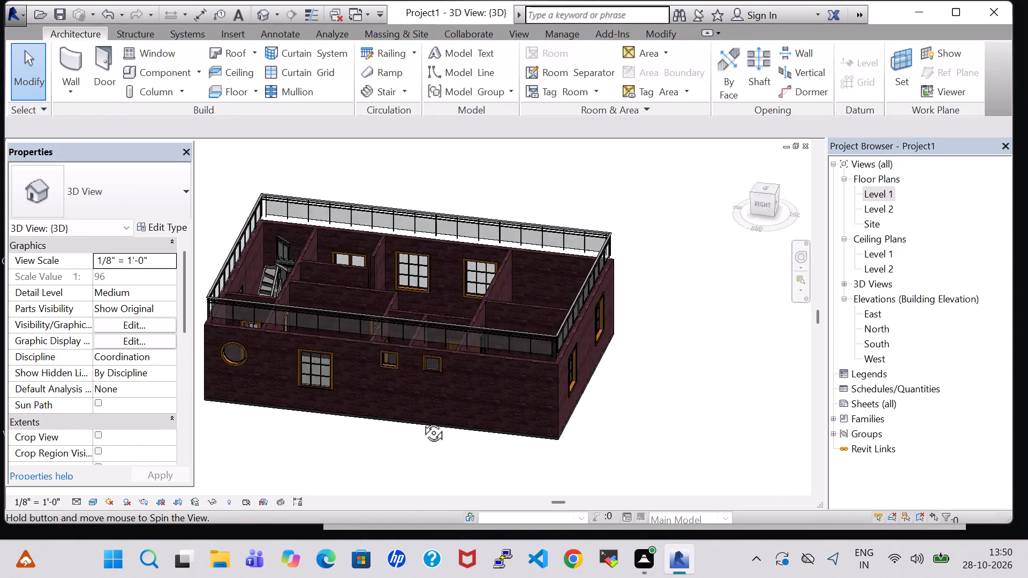
{"action": "middle_click_drag", "start_coordinate": [421, 421], "coordinate": [351, 423], "text": "shift"}
{"action": "middle_click_drag", "start_coordinate": [646, 359], "coordinate": [509, 385], "text": "shift"}
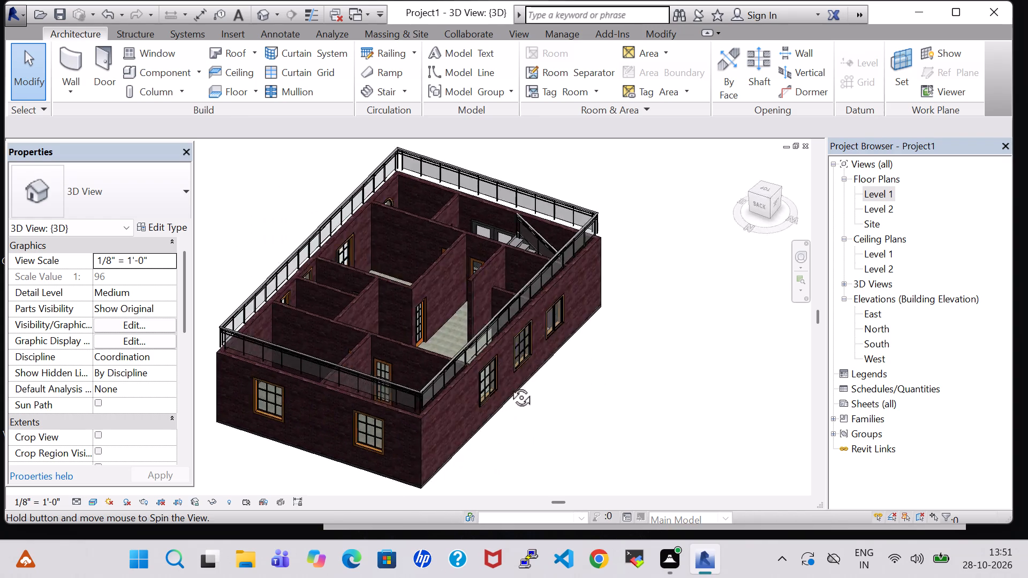
{"action": "middle_click_drag", "start_coordinate": [509, 385], "coordinate": [474, 369], "text": "shift"}
{"action": "middle_click_drag", "start_coordinate": [654, 351], "coordinate": [563, 377], "text": "shift"}
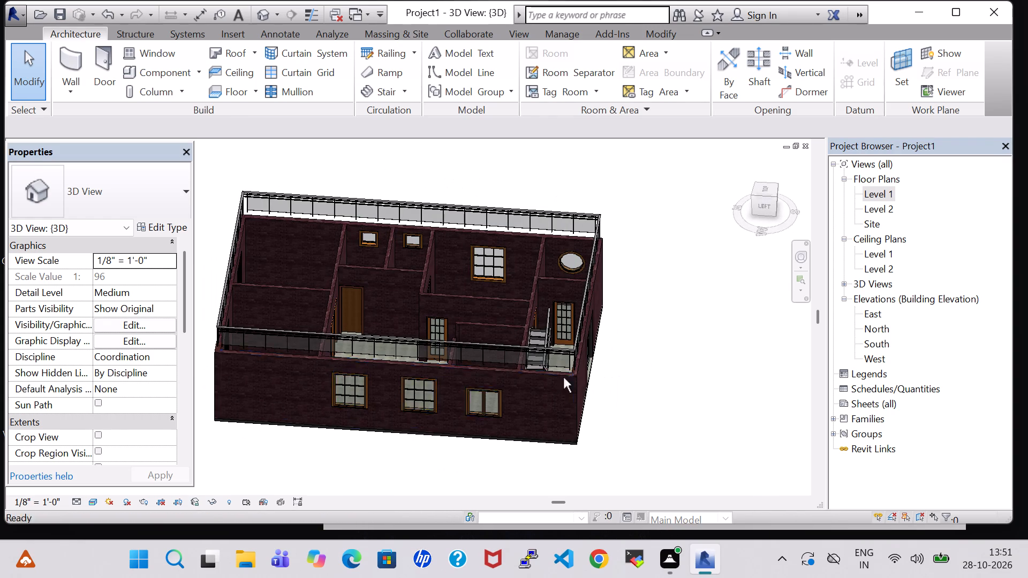
Nudge the kitchen's 48" x 48" casement window upward in the west exterior wall to a sill height of 3' 10".
{"action": "left_click", "coordinate": [478, 390]}
{"action": "key", "text": "Up"}
{"action": "key", "text": "Up"}
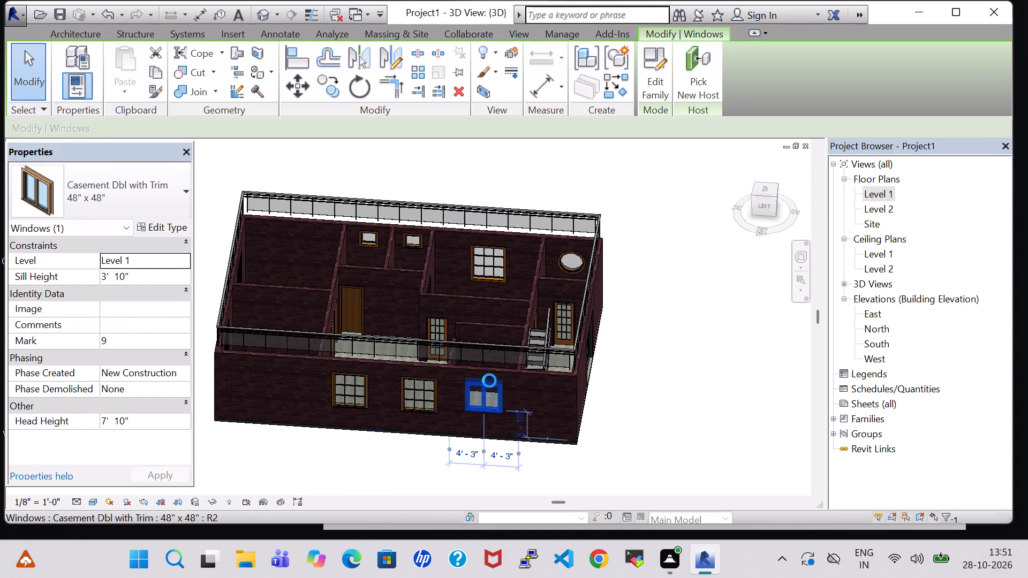
{"action": "key", "text": "Up"}
{"action": "key", "text": "Up"}
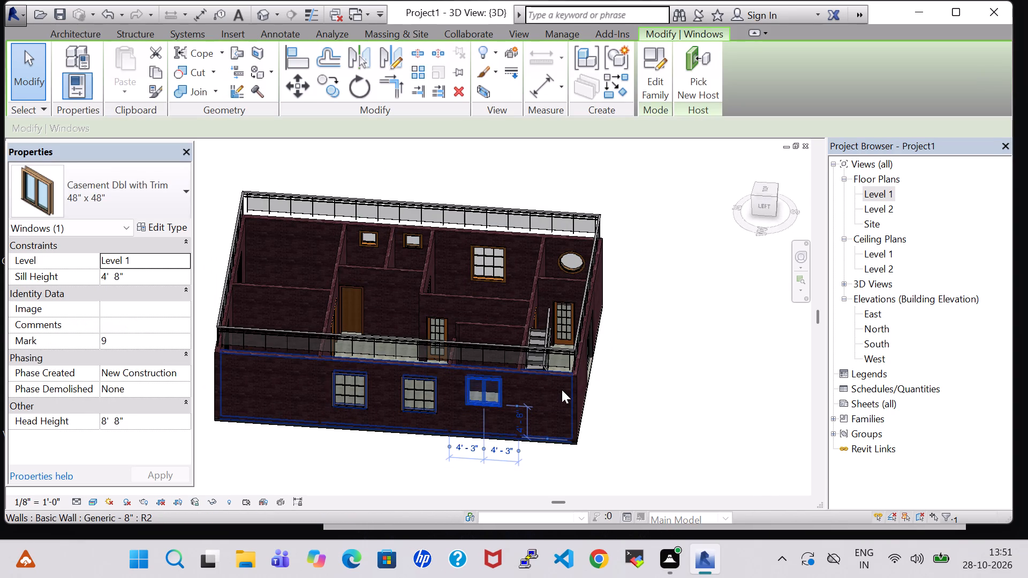
{"action": "key", "text": "Down"}
{"action": "key", "text": "Down"}
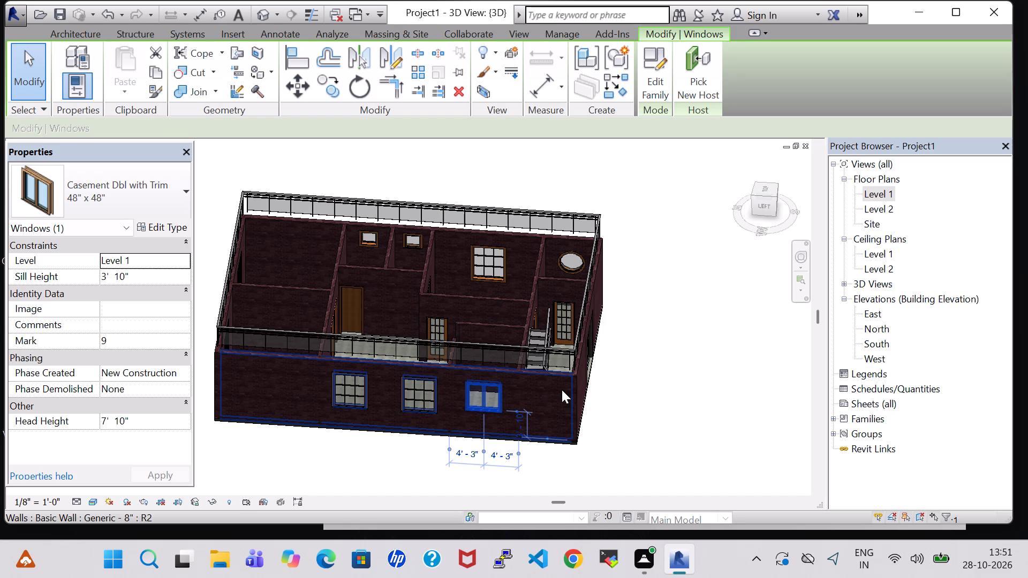
{"action": "left_click", "coordinate": [669, 398]}
Inspect the model in the 3D view from the front and from directly above, examining the room layout.
{"action": "middle_click_drag", "start_coordinate": [669, 398], "coordinate": [575, 401], "text": "shift"}
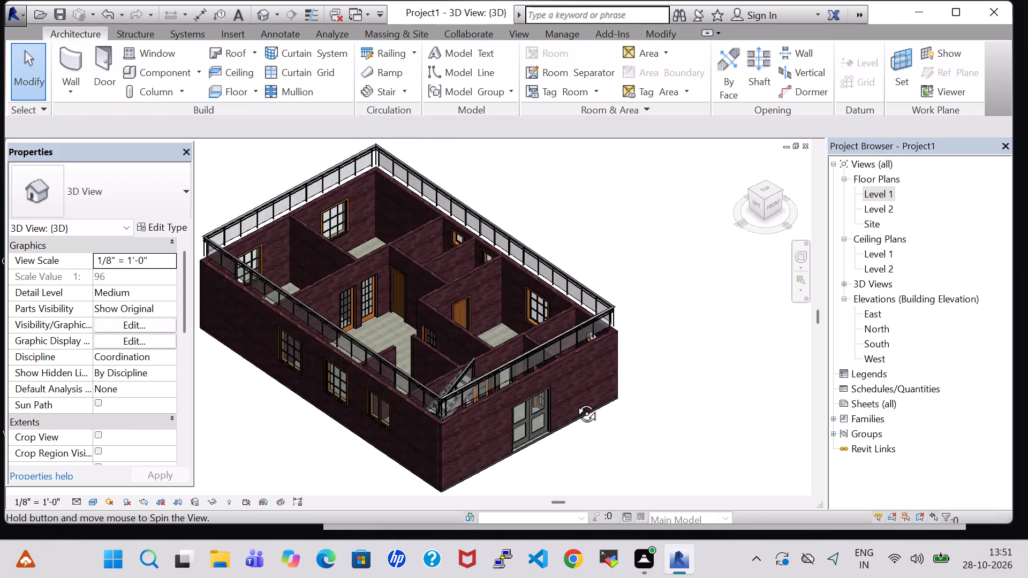
{"action": "middle_click_drag", "start_coordinate": [575, 401], "coordinate": [508, 304], "text": "shift"}
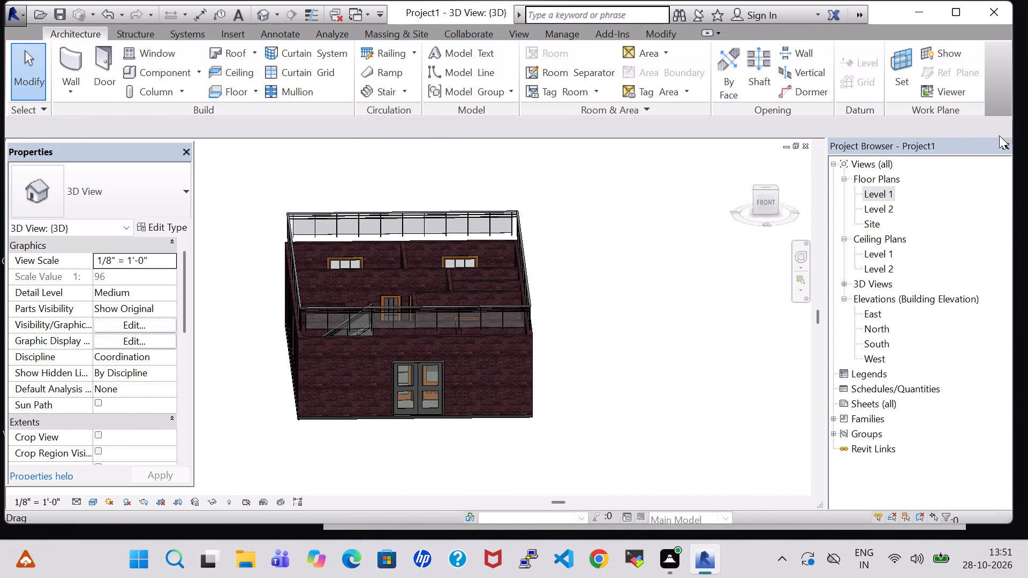
{"action": "middle_click_drag", "start_coordinate": [586, 236], "coordinate": [581, 457], "text": "shift"}
{"action": "middle_click_drag", "start_coordinate": [581, 270], "coordinate": [587, 348]}
{"action": "middle_click_drag", "start_coordinate": [587, 348], "coordinate": [615, 245]}
{"action": "scroll", "coordinate": [616, 245], "scroll_direction": "down", "scroll_amount": 2}
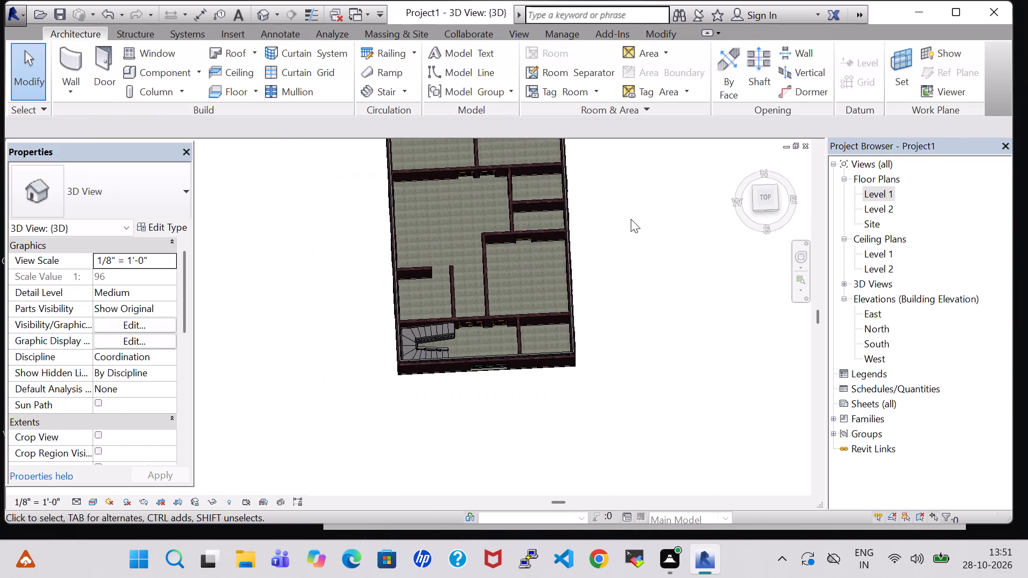
{"action": "middle_click_drag", "start_coordinate": [640, 204], "coordinate": [636, 275], "text": "shift"}
{"action": "middle_click_drag", "start_coordinate": [635, 217], "coordinate": [626, 343]}
{"action": "scroll", "coordinate": [635, 217], "scroll_direction": "down", "scroll_amount": 1}
{"action": "middle_click_drag", "start_coordinate": [626, 343], "coordinate": [623, 318]}
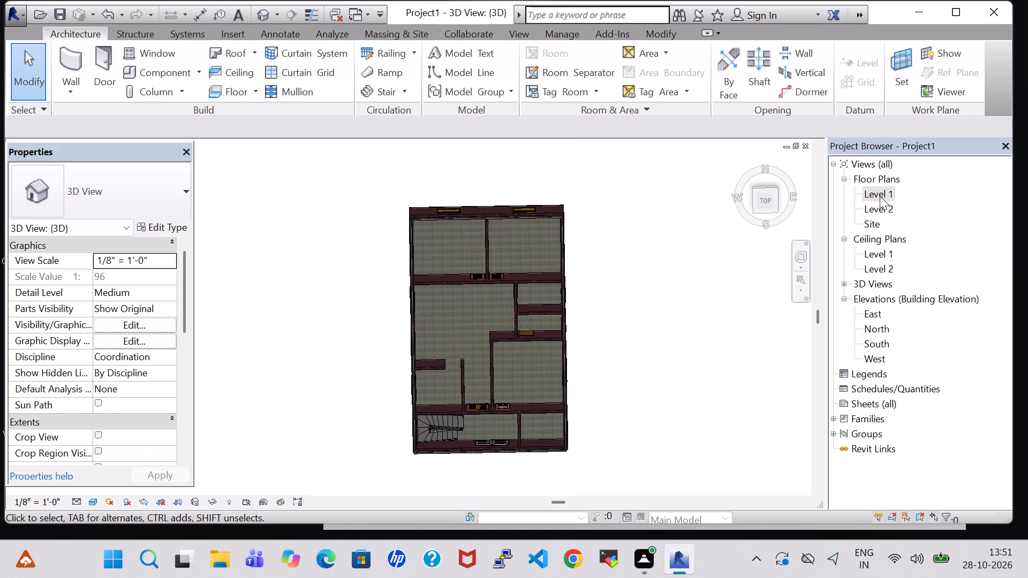
On the Level 1 plan, load the Bed-Standard.0001 component family from the US Imperial library's Furniture Beds folder.
{"action": "double_click", "coordinate": [880, 196]}
{"action": "scroll", "coordinate": [452, 214], "scroll_direction": "down", "scroll_amount": 1}
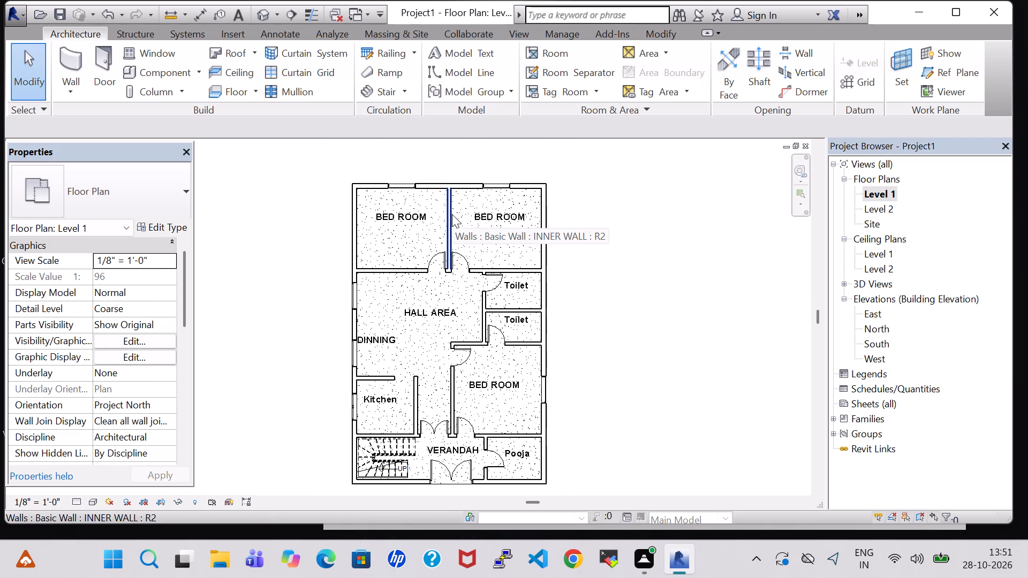
{"action": "left_click", "coordinate": [175, 67]}
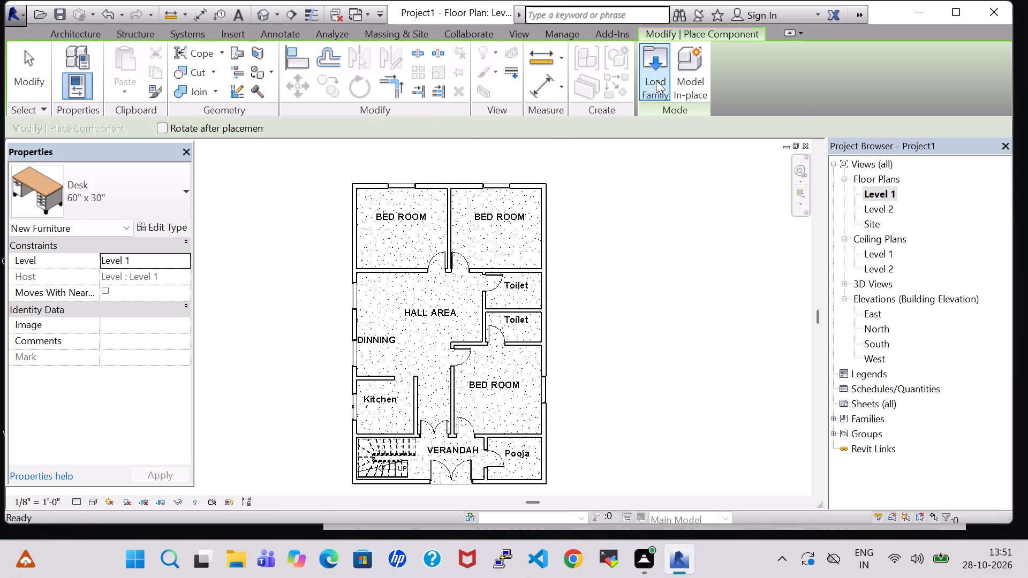
{"action": "left_click", "coordinate": [656, 80]}
{"action": "scroll", "coordinate": [712, 263], "scroll_direction": "down", "scroll_amount": 2}
{"action": "scroll", "coordinate": [610, 279], "scroll_direction": "down", "scroll_amount": 1}
{"action": "double_click", "coordinate": [589, 234]}
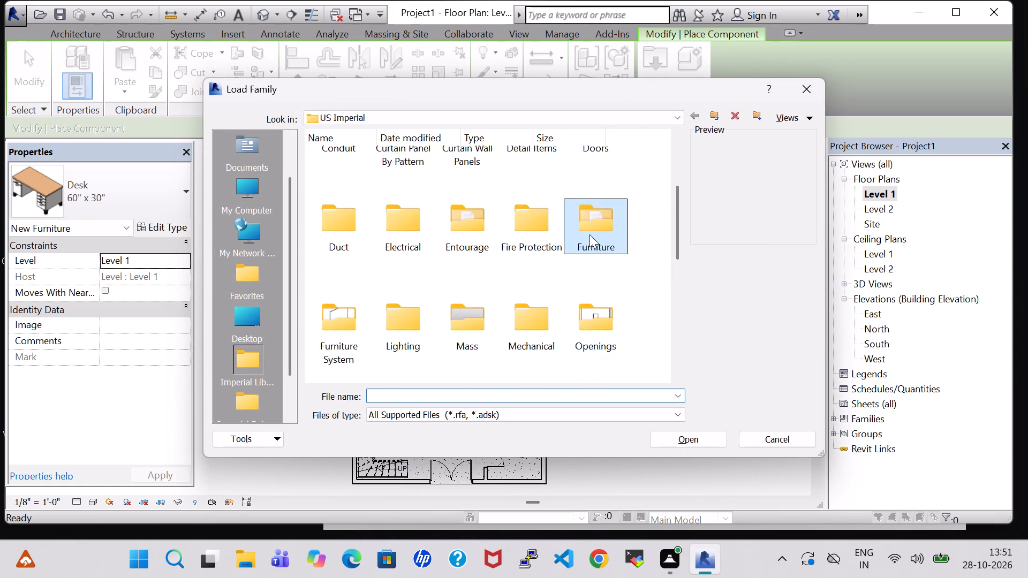
{"action": "double_click", "coordinate": [411, 176]}
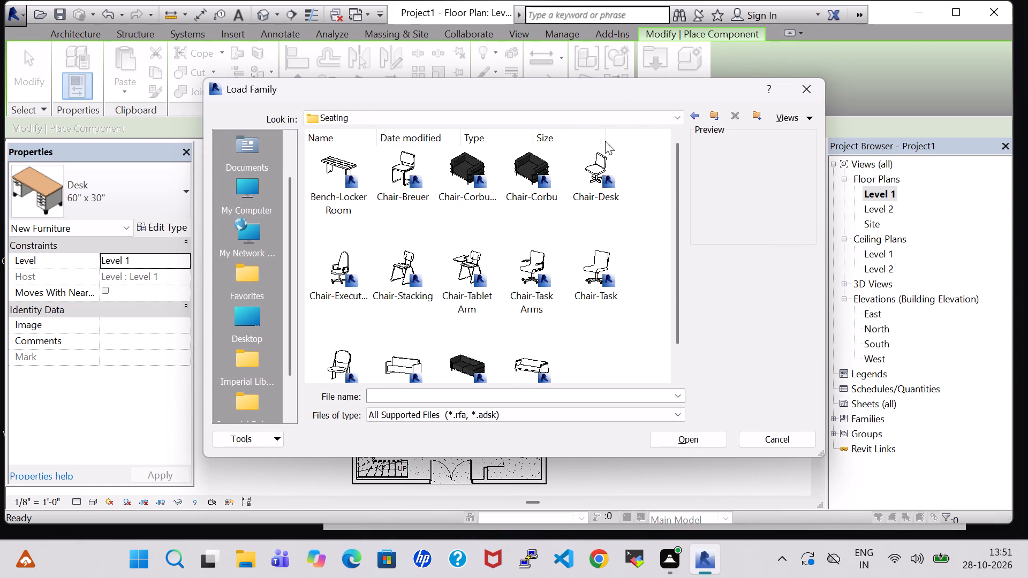
{"action": "left_click", "coordinate": [699, 114]}
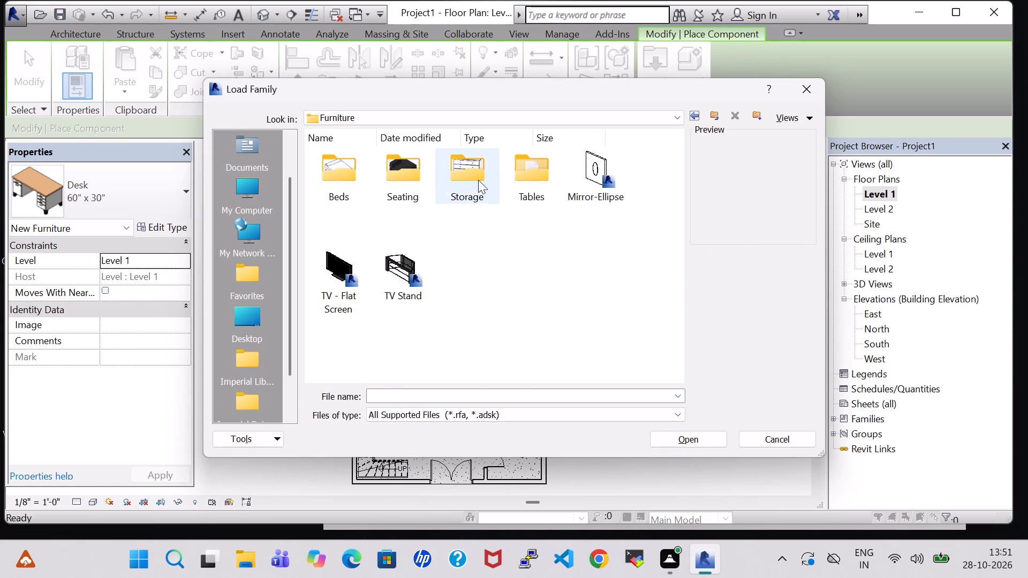
{"action": "double_click", "coordinate": [364, 167]}
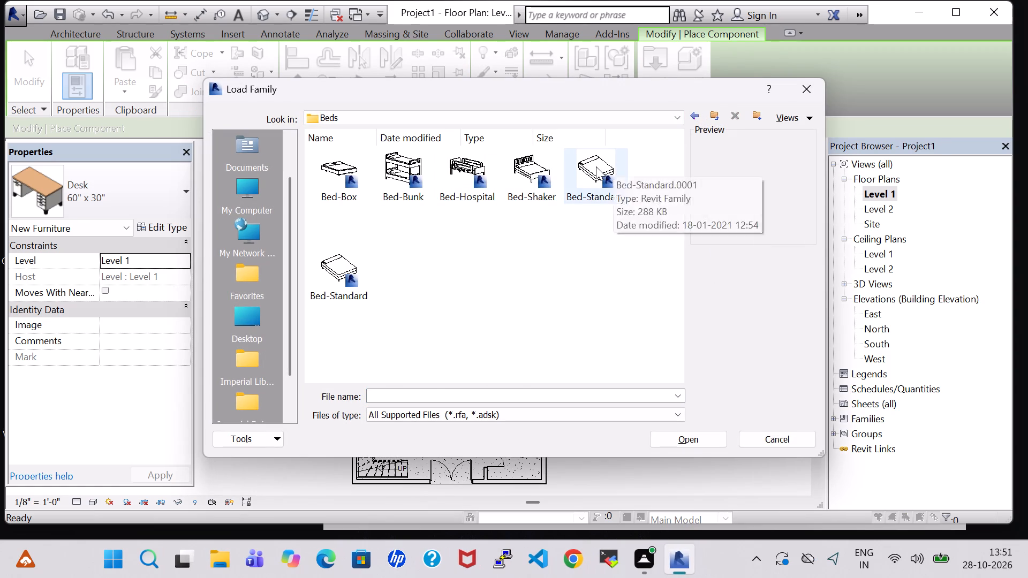
{"action": "left_click", "coordinate": [596, 166]}
{"action": "left_click", "coordinate": [706, 440]}
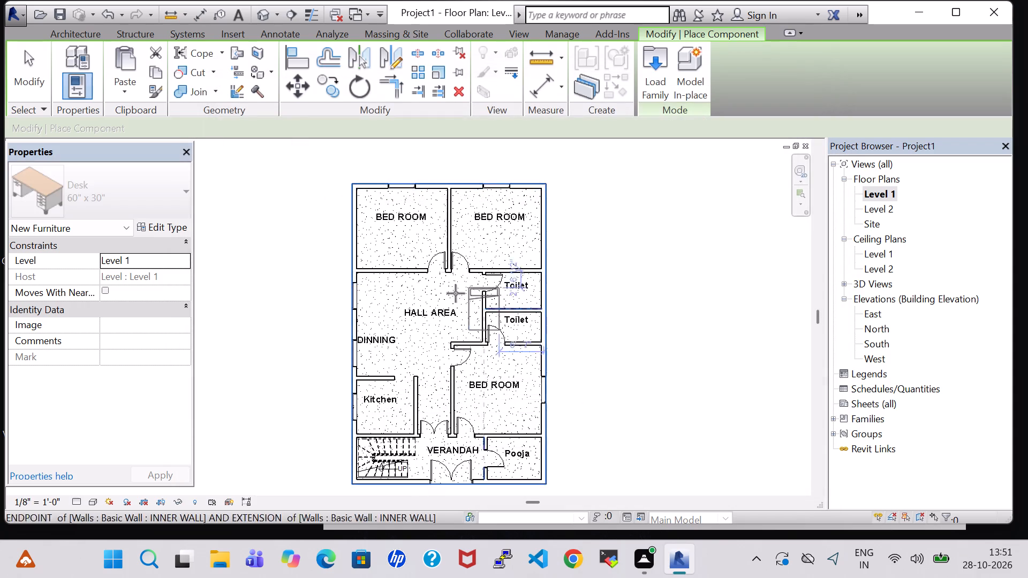
Place a Bed-Standard.0001 Double 54" x 75" in the north-west bedroom, about 5' 0" from the wall between the two north bedrooms.
{"action": "scroll", "coordinate": [366, 219], "scroll_direction": "up", "scroll_amount": 4}
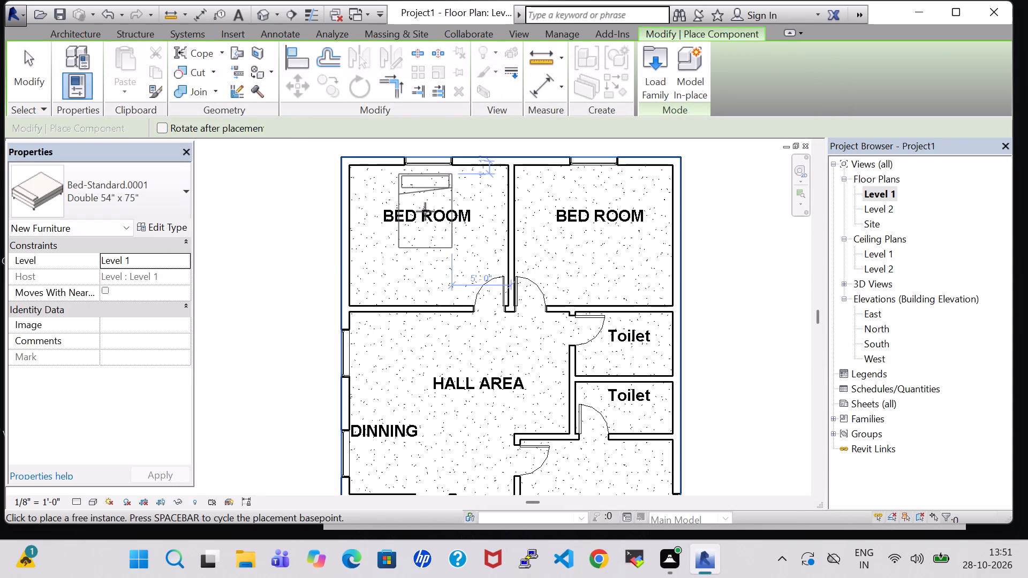
{"action": "left_click", "coordinate": [425, 211]}
{"action": "key", "text": "Escape"}
{"action": "key", "text": "Escape"}
Change the north-west bedroom bed's type to King 78" x 80" and nudge it north twice, up to the exterior wall.
{"action": "left_click", "coordinate": [430, 185]}
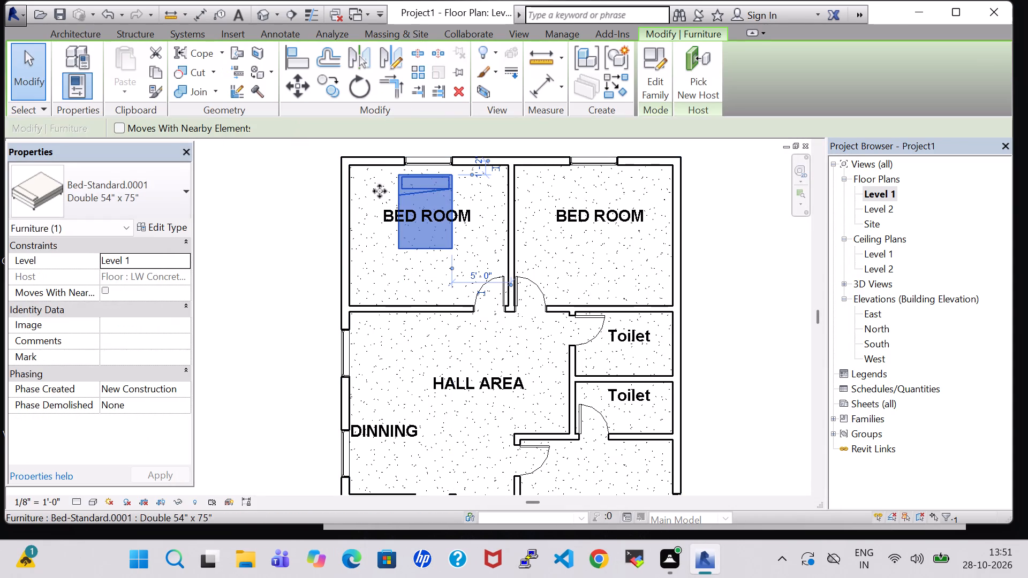
{"action": "left_click", "coordinate": [153, 196]}
{"action": "left_click", "coordinate": [105, 272]}
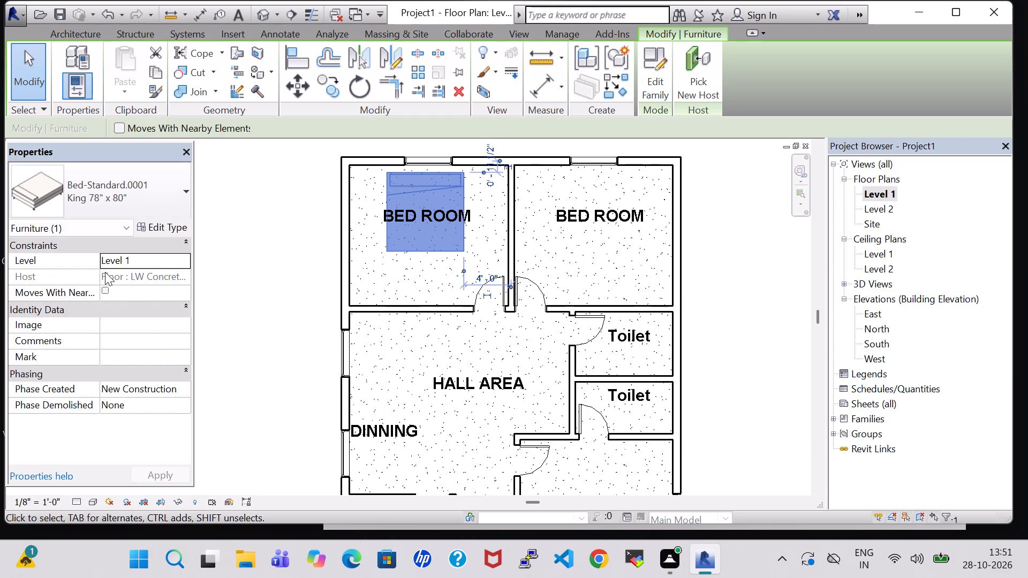
{"action": "key", "text": "Up"}
{"action": "key", "text": "Up"}
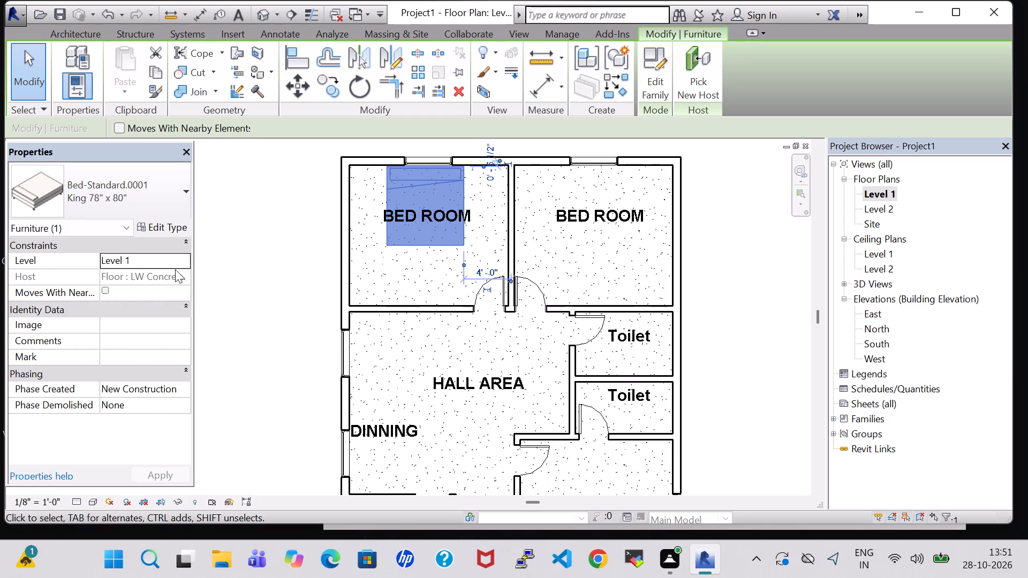
{"action": "left_click", "coordinate": [744, 227]}
Place a Bed-Standard.0001 Double 54" x 75" in the north-east bedroom, headboard facing north, about 4' 7" from the east wall.
{"action": "left_click", "coordinate": [167, 65]}
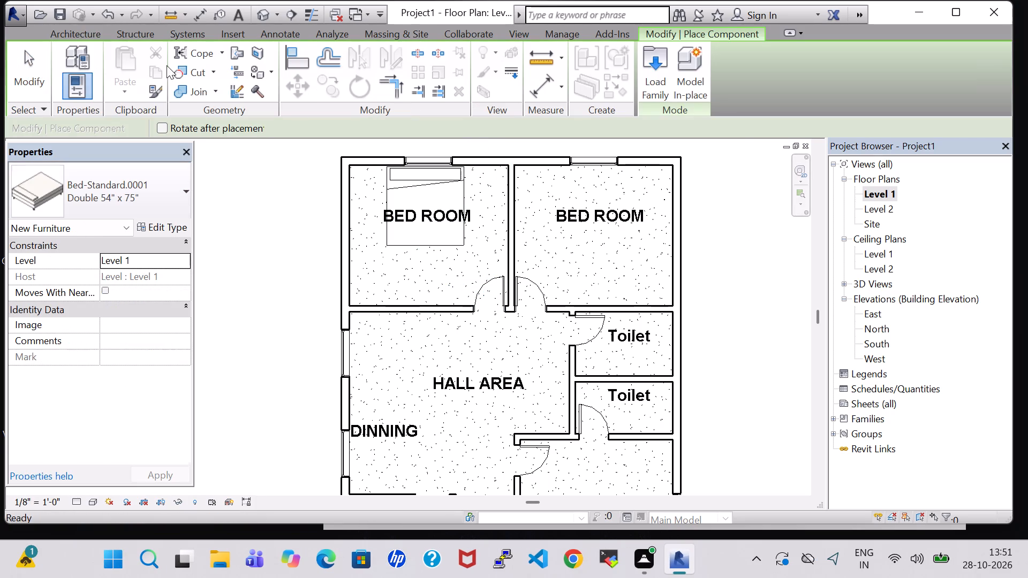
{"action": "left_click", "coordinate": [591, 210]}
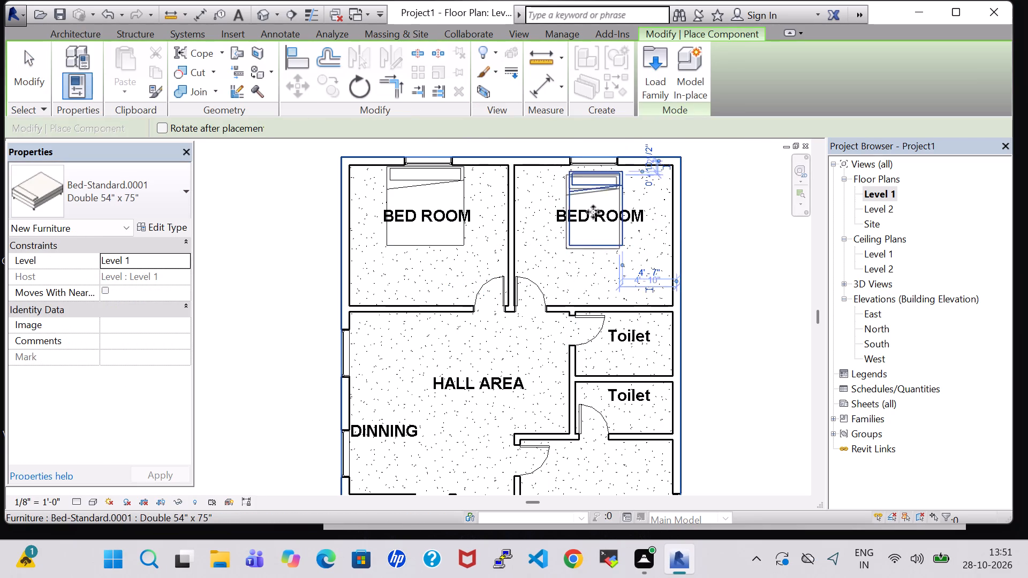
{"action": "key", "text": "Escape"}
{"action": "key", "text": "Escape"}
Change the north-east bedroom bed's type to King 78" x 80" and nudge it one step north to the exterior wall.
{"action": "left_click", "coordinate": [586, 190]}
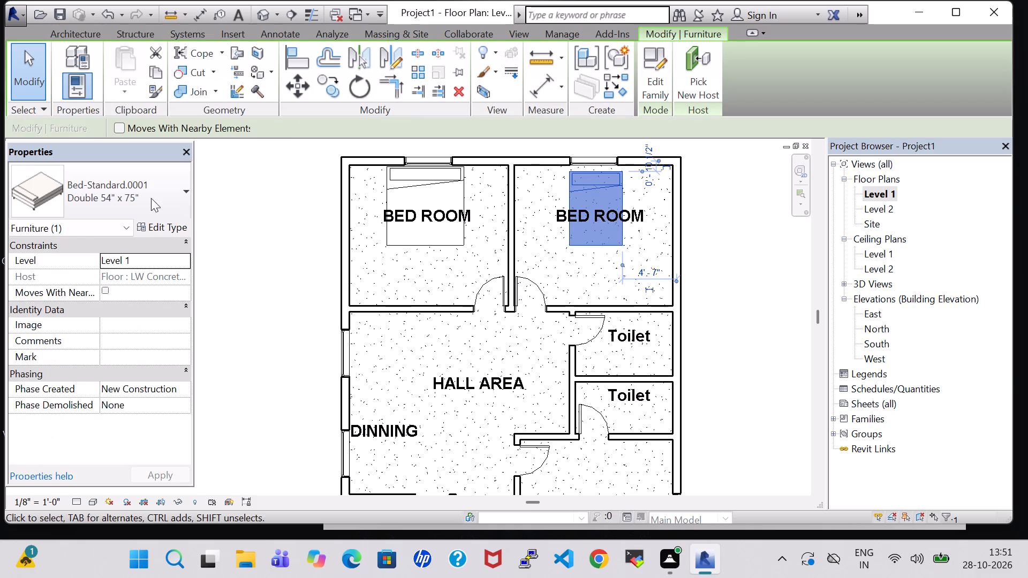
{"action": "left_click", "coordinate": [141, 197]}
{"action": "left_click", "coordinate": [106, 275]}
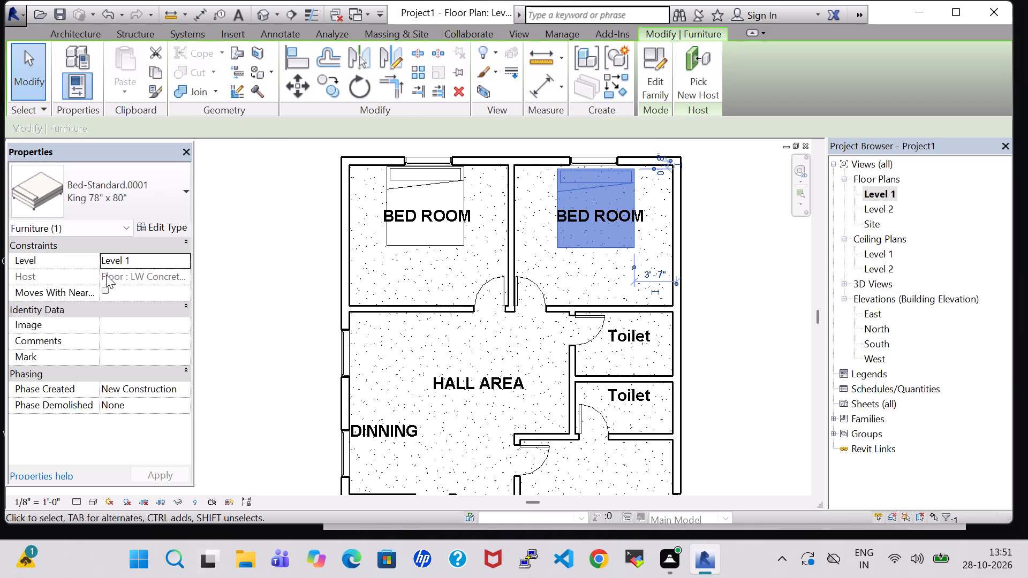
{"action": "key", "text": "Up"}
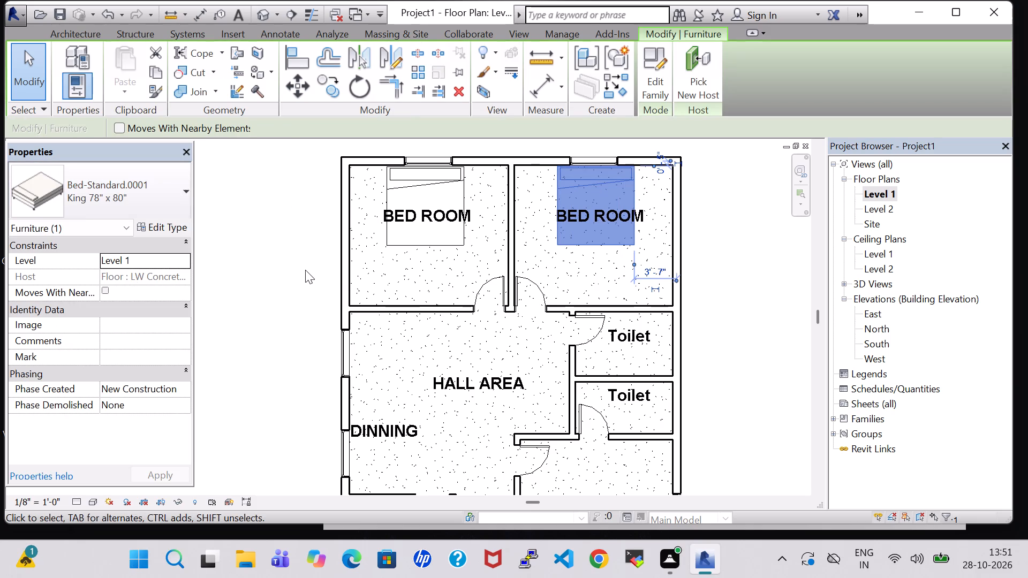
{"action": "left_click", "coordinate": [760, 291]}
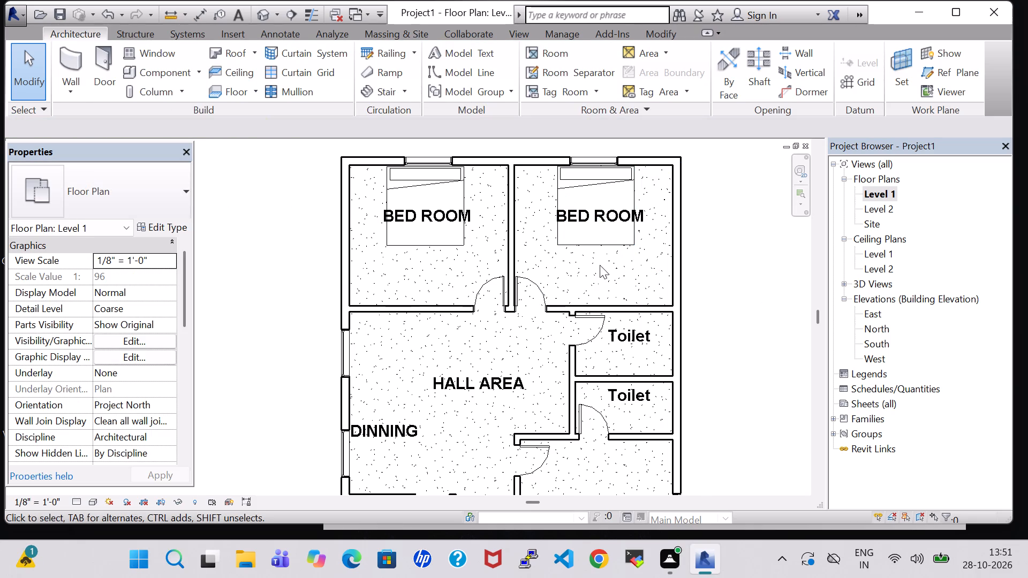
{"action": "left_click", "coordinate": [600, 247]}
{"action": "left_click", "coordinate": [736, 295]}
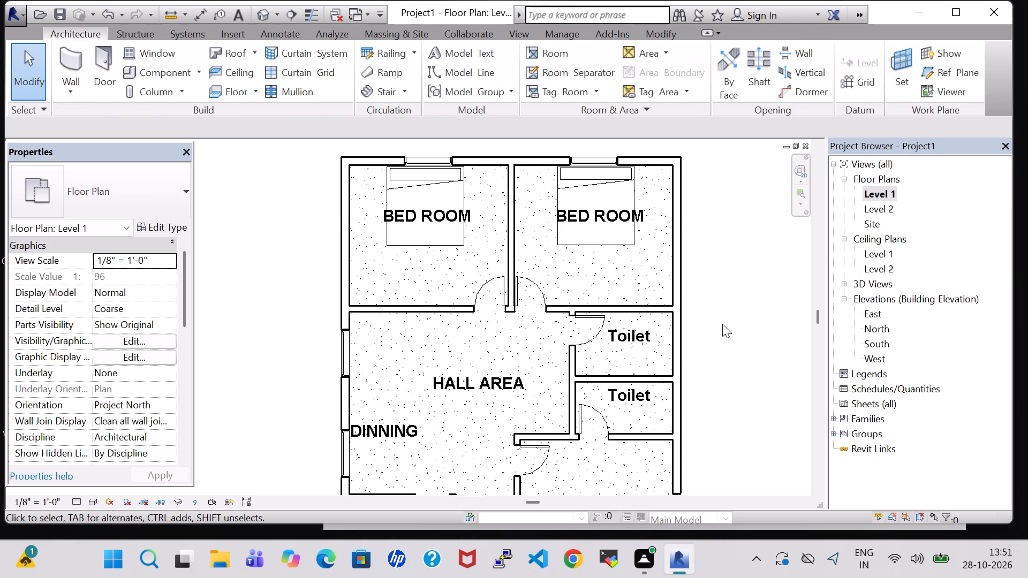
Place a Double 54" x 75" bed in the southern bedroom, headboard facing the east window, about 8" from the east wall.
{"action": "scroll", "coordinate": [722, 324], "scroll_direction": "down", "scroll_amount": 3}
{"action": "middle_click_drag", "start_coordinate": [756, 383], "coordinate": [707, 297]}
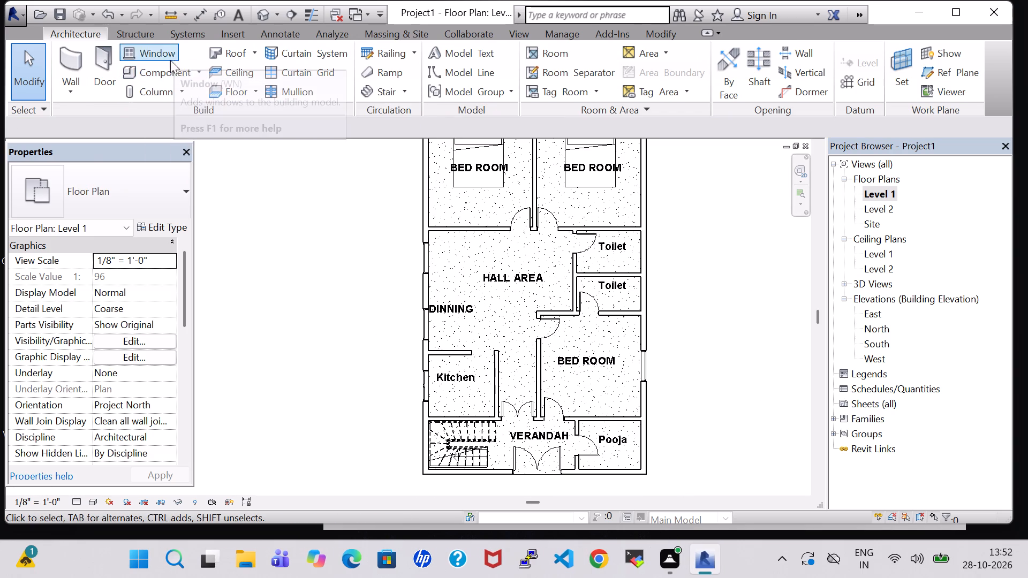
{"action": "left_click", "coordinate": [167, 68]}
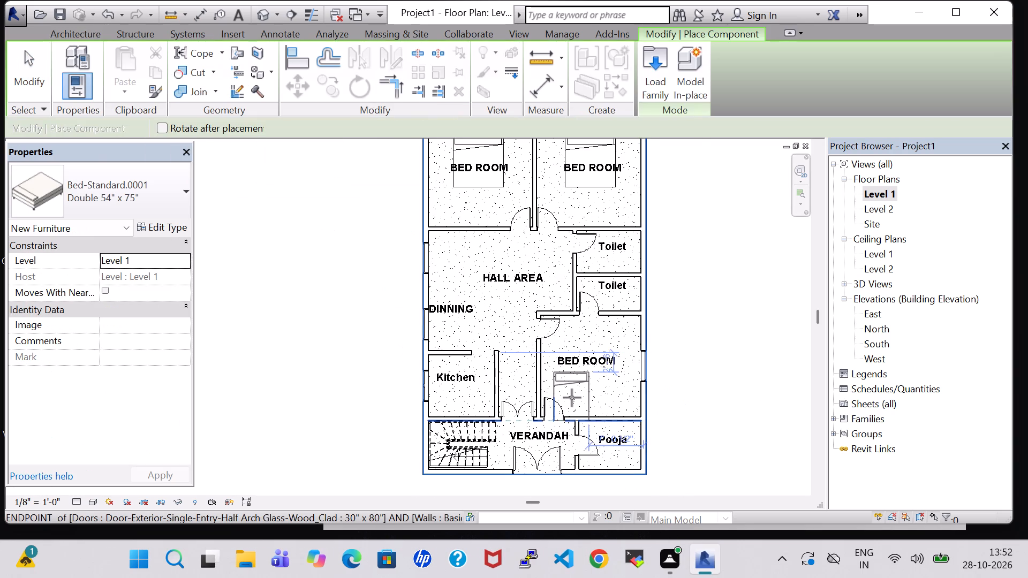
{"action": "scroll", "coordinate": [572, 398], "scroll_direction": "up", "scroll_amount": 4}
{"action": "key", "text": "space"}
{"action": "key", "text": "space"}
{"action": "key", "text": "space"}
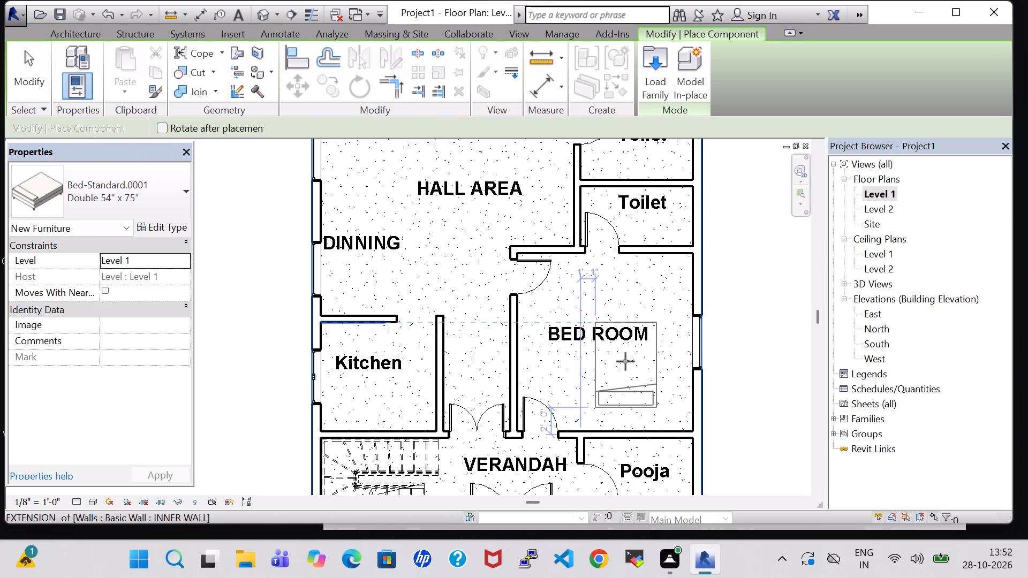
{"action": "key", "text": "space"}
{"action": "scroll", "coordinate": [625, 358], "scroll_direction": "up", "scroll_amount": 1}
{"action": "key", "text": "space"}
{"action": "key", "text": "space"}
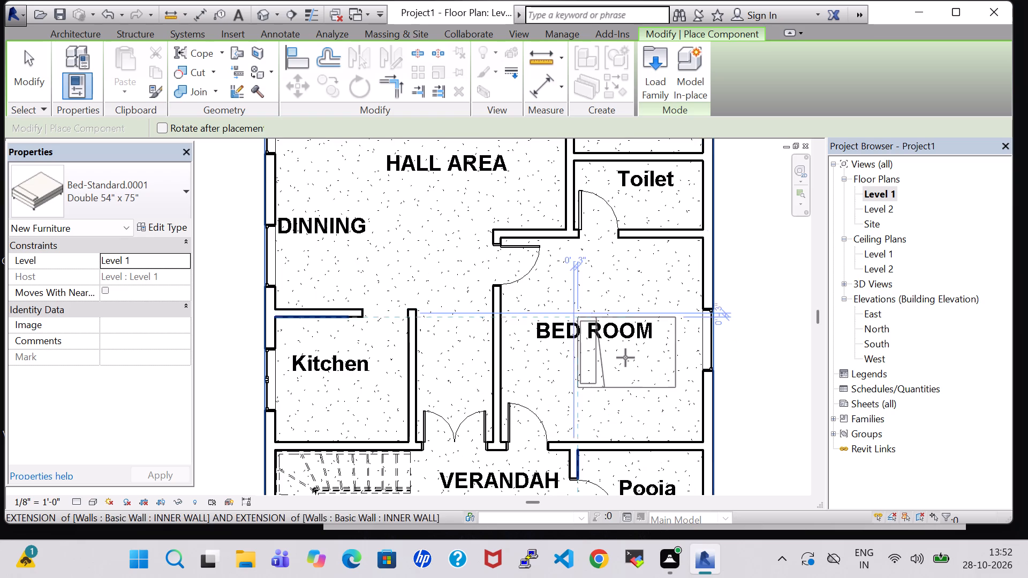
{"action": "key", "text": "space"}
{"action": "key", "text": "space"}
{"action": "key", "text": "space"}
{"action": "scroll", "coordinate": [625, 358], "scroll_direction": "up", "scroll_amount": 4}
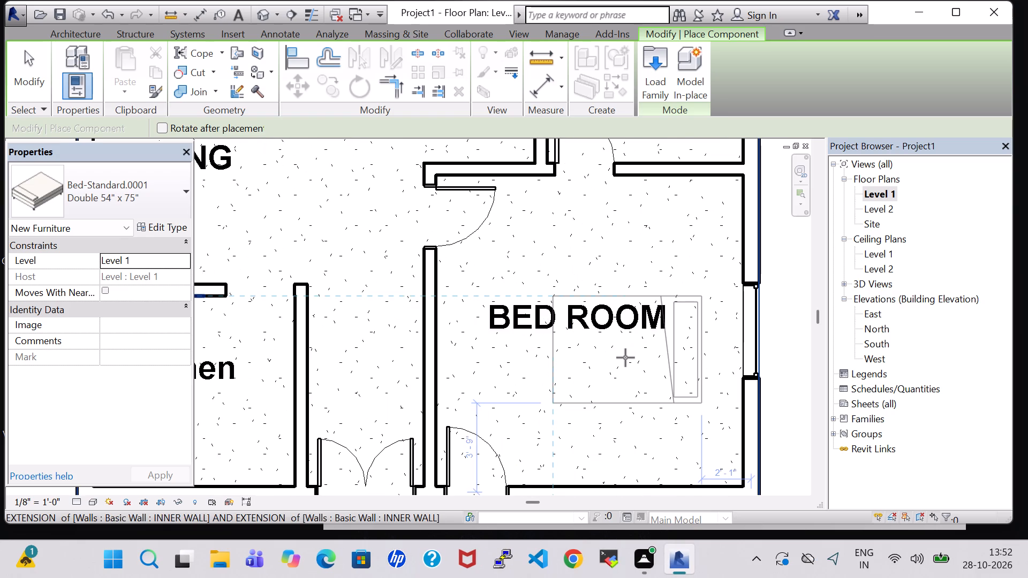
{"action": "key", "text": "Right"}
{"action": "key", "text": "Right"}
{"action": "key", "text": "Right"}
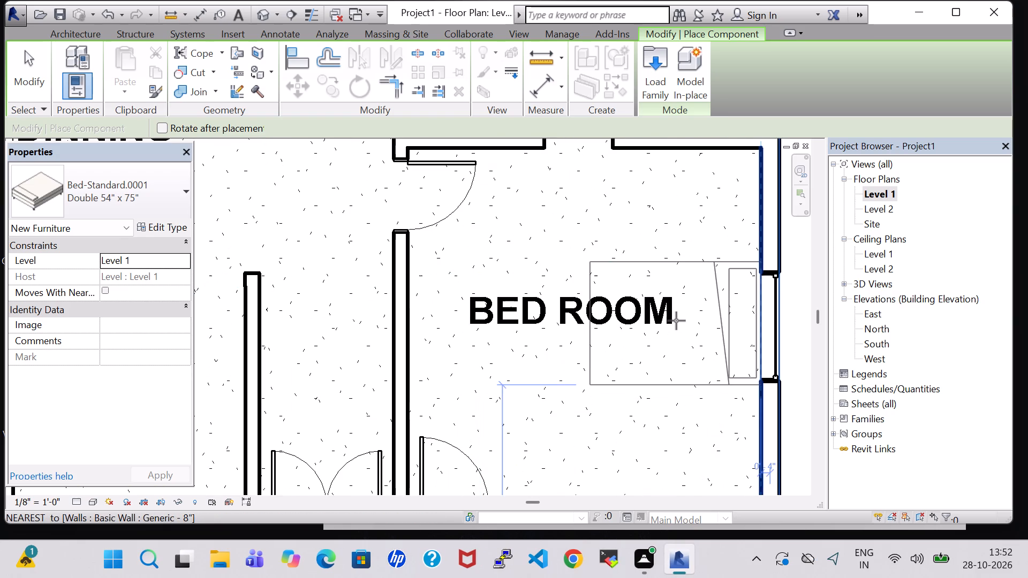
{"action": "left_click", "coordinate": [666, 327]}
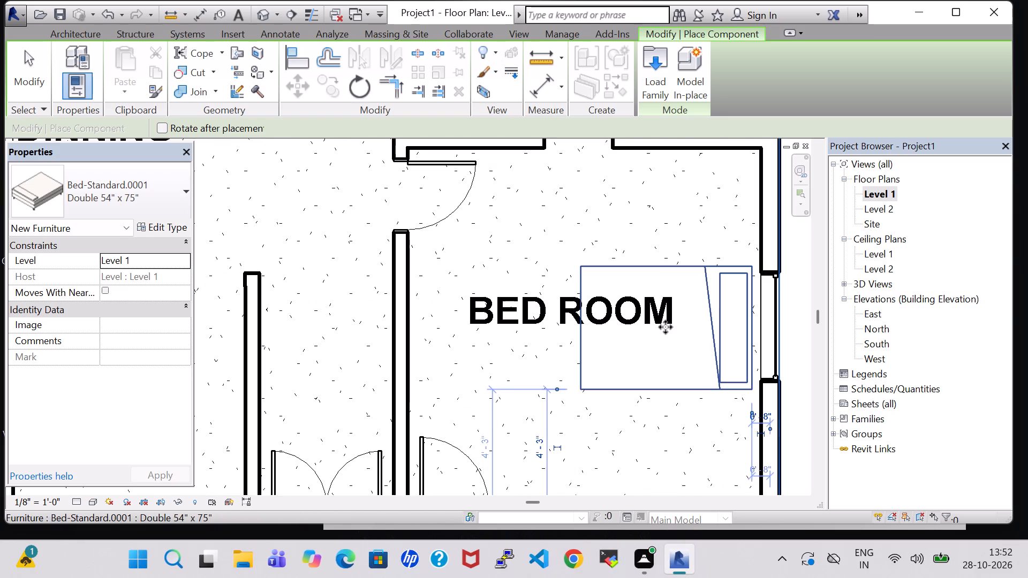
{"action": "key", "text": "Escape"}
{"action": "key", "text": "Escape"}
Change the southern bedroom bed's type to King 78" x 80", nudging it one step east and back west.
{"action": "left_click", "coordinate": [701, 270]}
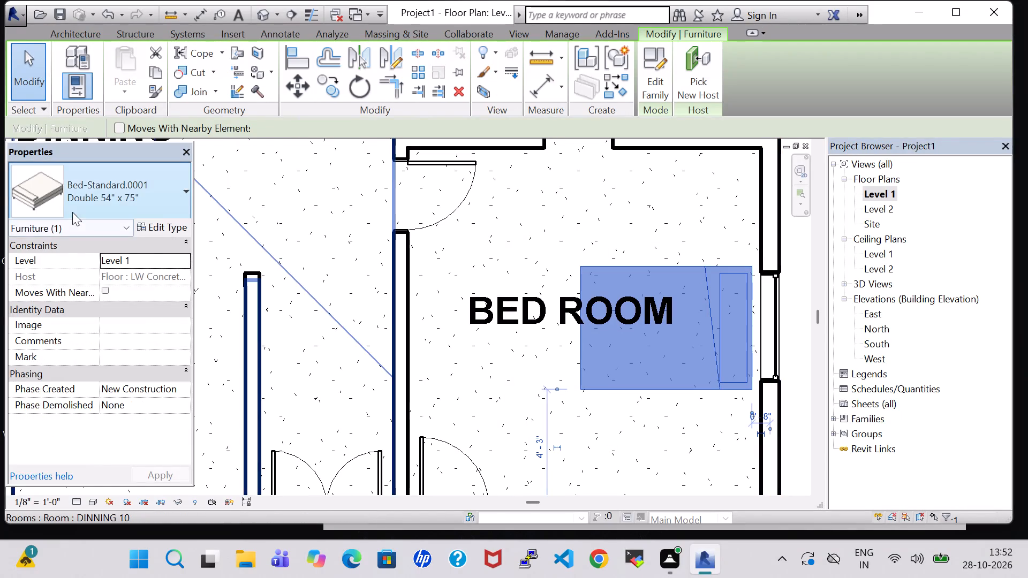
{"action": "left_click", "coordinate": [100, 194]}
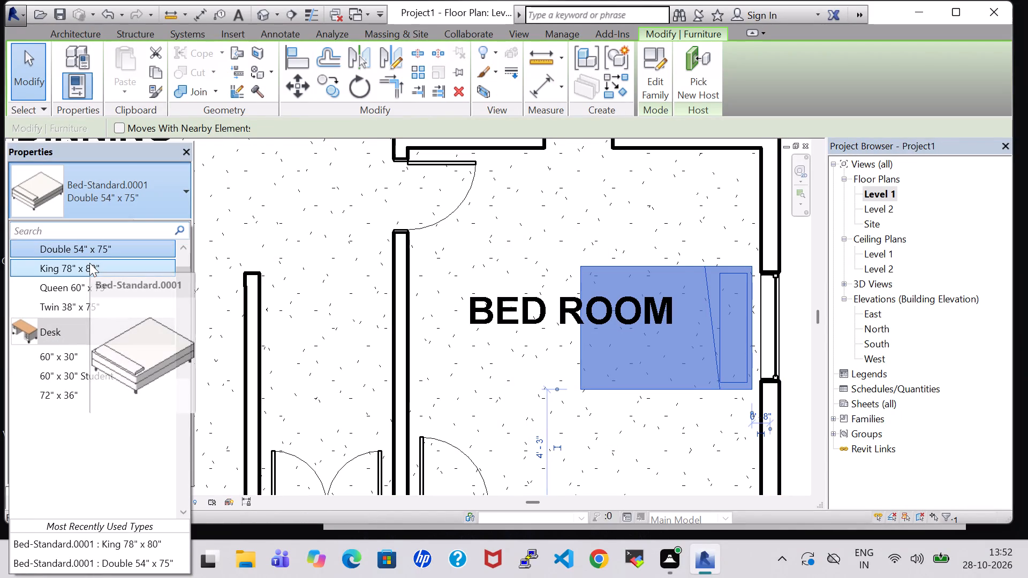
{"action": "left_click", "coordinate": [89, 263]}
{"action": "key", "text": "Right"}
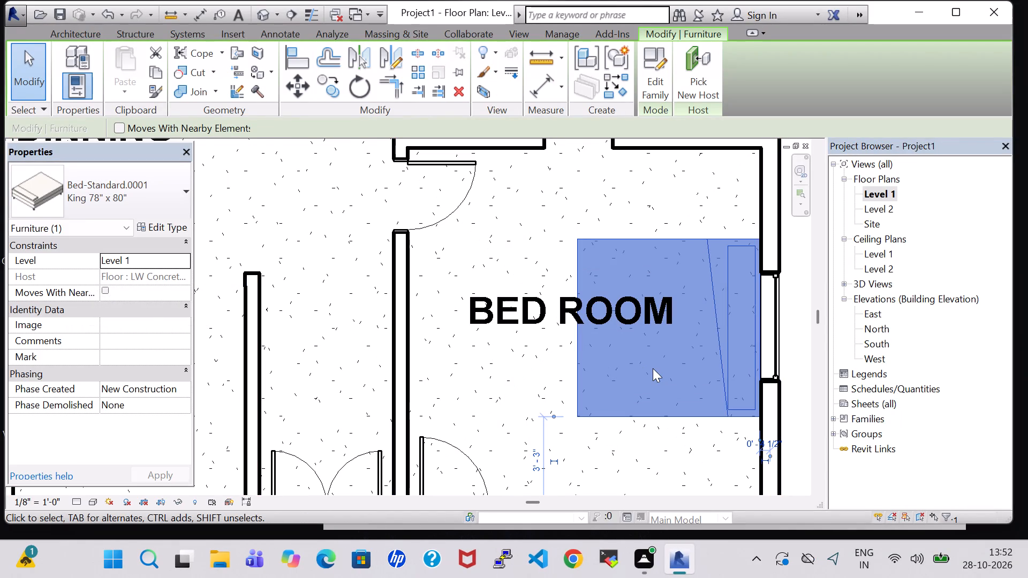
{"action": "key", "text": "Left"}
{"action": "left_click", "coordinate": [793, 393]}
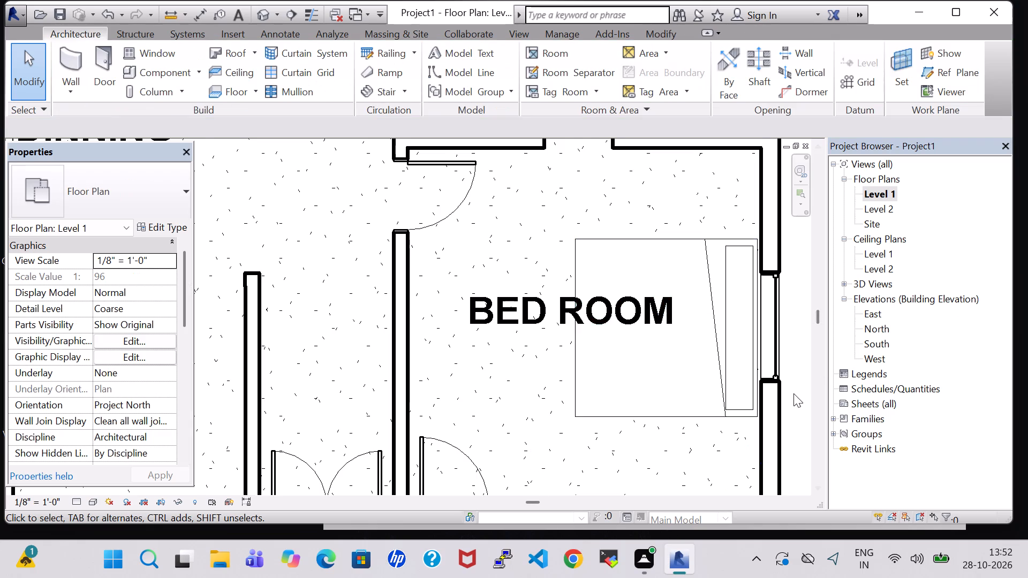
Load the Table-Night Stand component family from the US Imperial library's Furniture Tables folder.
{"action": "scroll", "coordinate": [793, 399], "scroll_direction": "down", "scroll_amount": 5}
{"action": "scroll", "coordinate": [669, 309], "scroll_direction": "down", "scroll_amount": 2}
{"action": "middle_click_drag", "start_coordinate": [667, 340], "coordinate": [508, 340]}
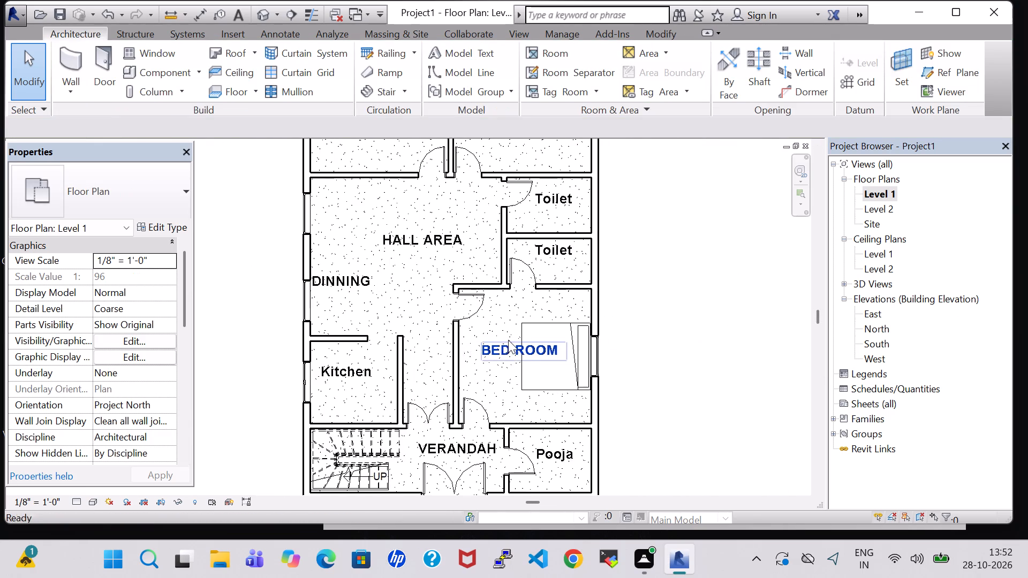
{"action": "scroll", "coordinate": [508, 340], "scroll_direction": "down", "scroll_amount": 1}
{"action": "middle_click_drag", "start_coordinate": [681, 222], "coordinate": [682, 304]}
{"action": "scroll", "coordinate": [682, 304], "scroll_direction": "down", "scroll_amount": 1}
{"action": "middle_click_drag", "start_coordinate": [682, 304], "coordinate": [689, 306]}
{"action": "left_click", "coordinate": [154, 72]}
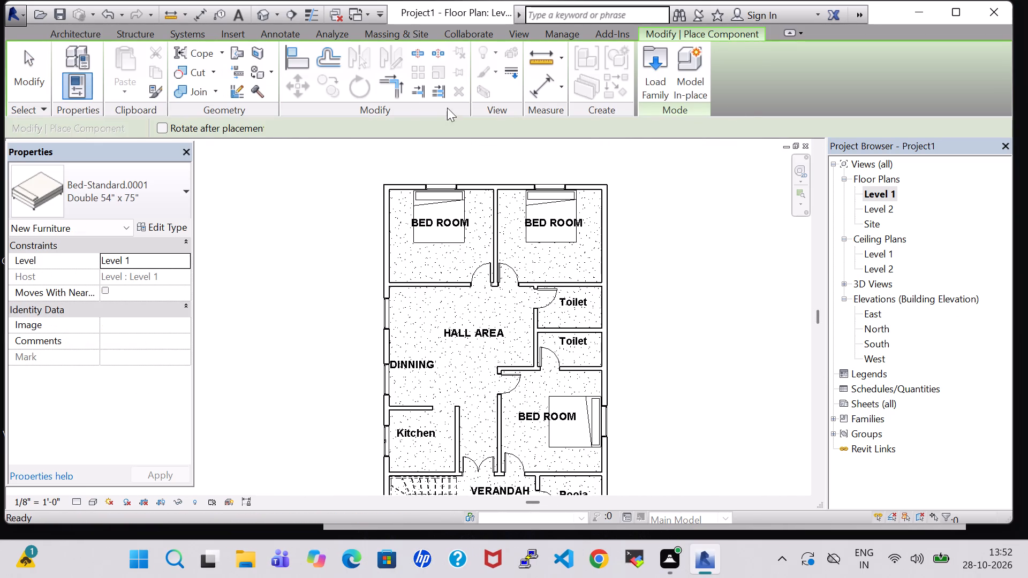
{"action": "left_click", "coordinate": [658, 80]}
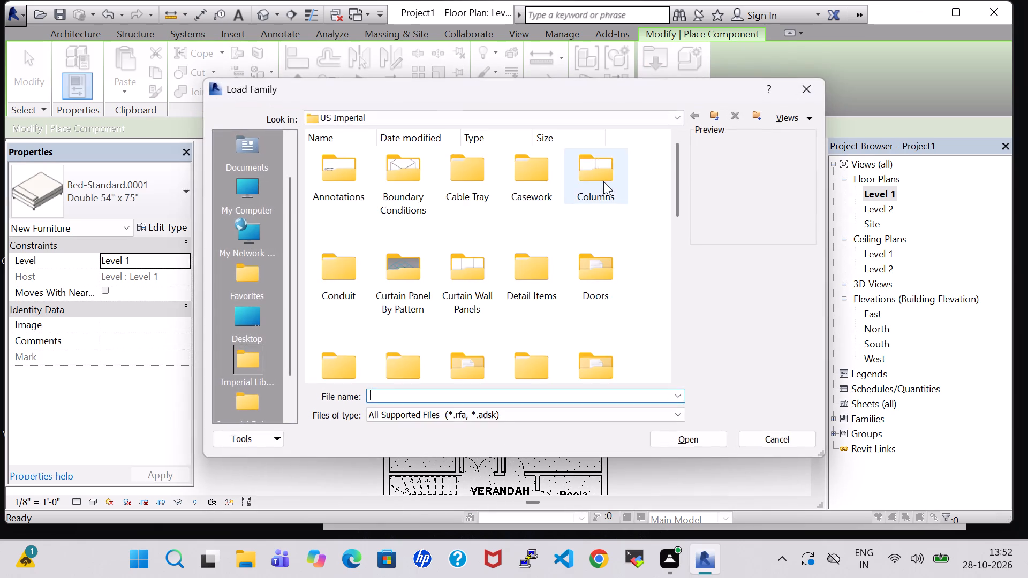
{"action": "scroll", "coordinate": [591, 280], "scroll_direction": "down", "scroll_amount": 2}
{"action": "scroll", "coordinate": [589, 207], "scroll_direction": "up", "scroll_amount": 1}
{"action": "double_click", "coordinate": [588, 241]}
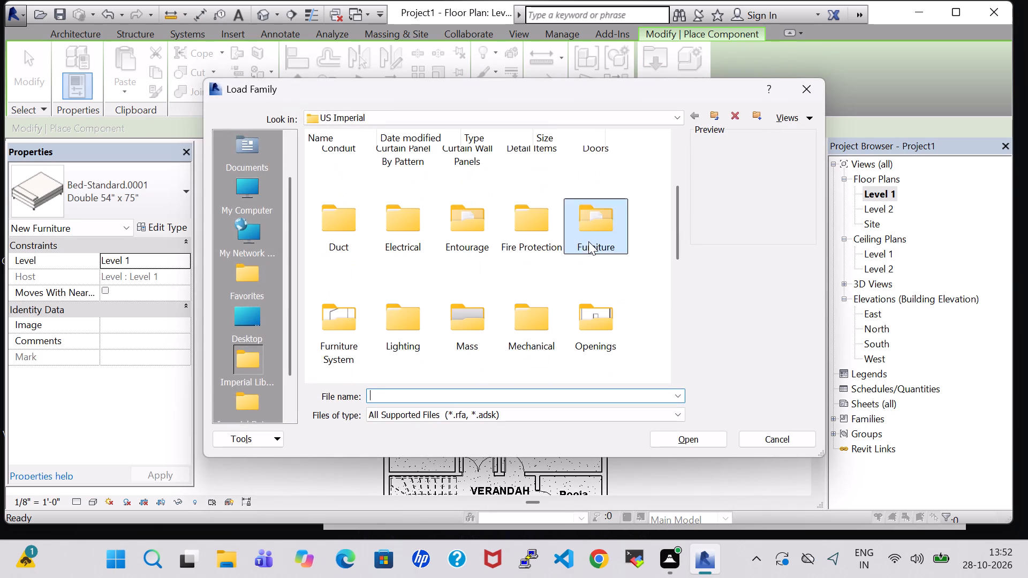
{"action": "double_click", "coordinate": [506, 173]}
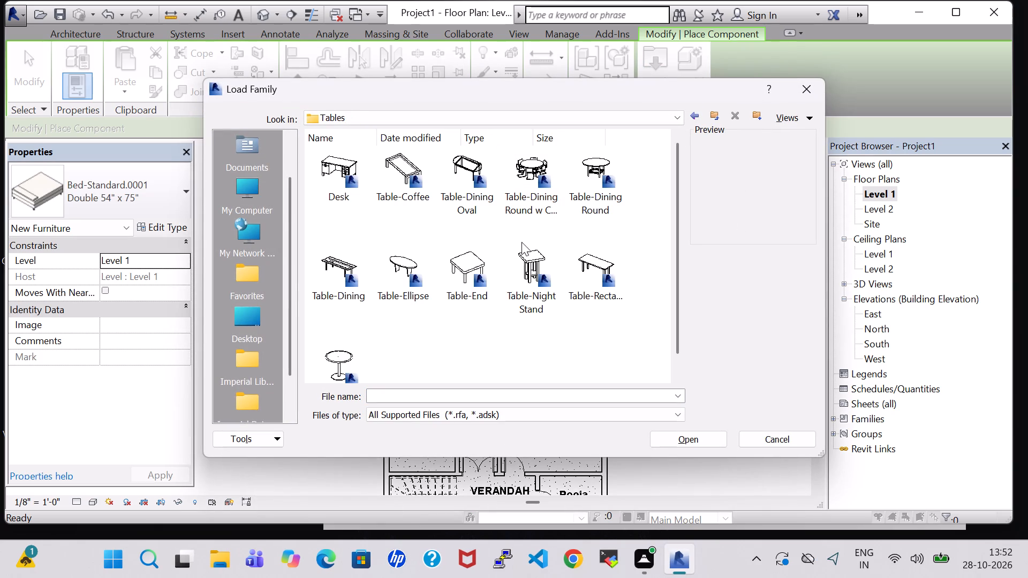
{"action": "left_click", "coordinate": [517, 260]}
{"action": "left_click", "coordinate": [694, 445]}
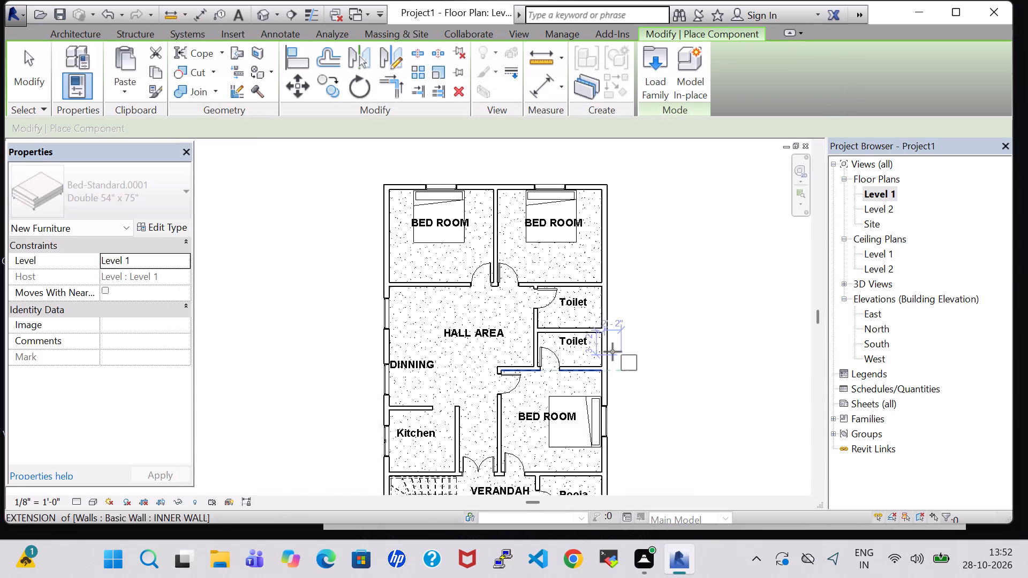
Place two 24" x 24" x 30" night stands beside the southern bedroom bed, north and south of it, about 7" from the east wall.
{"action": "scroll", "coordinate": [572, 386], "scroll_direction": "up", "scroll_amount": 9}
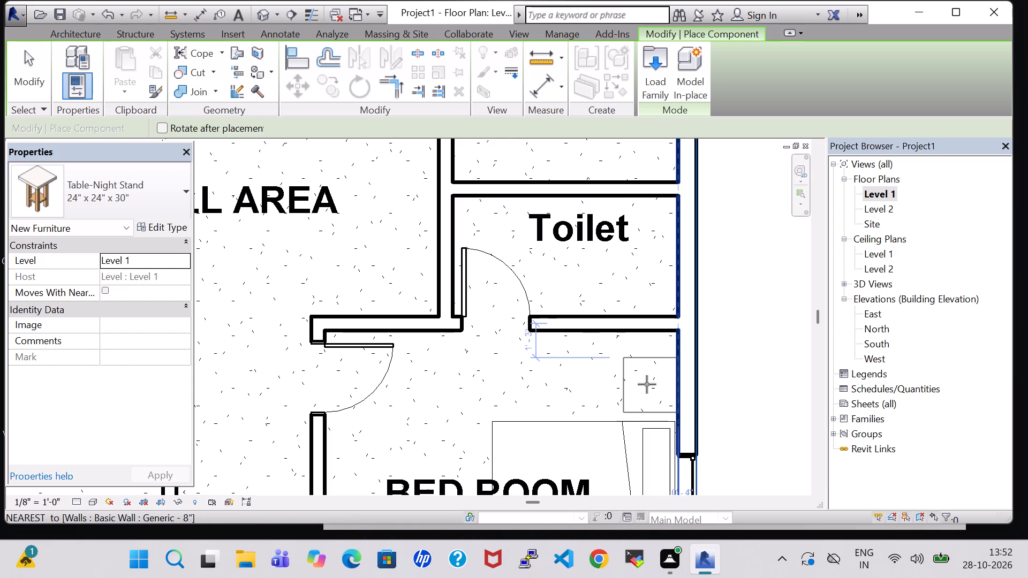
{"action": "left_click", "coordinate": [644, 385]}
{"action": "middle_click_drag", "start_coordinate": [746, 408], "coordinate": [727, 245]}
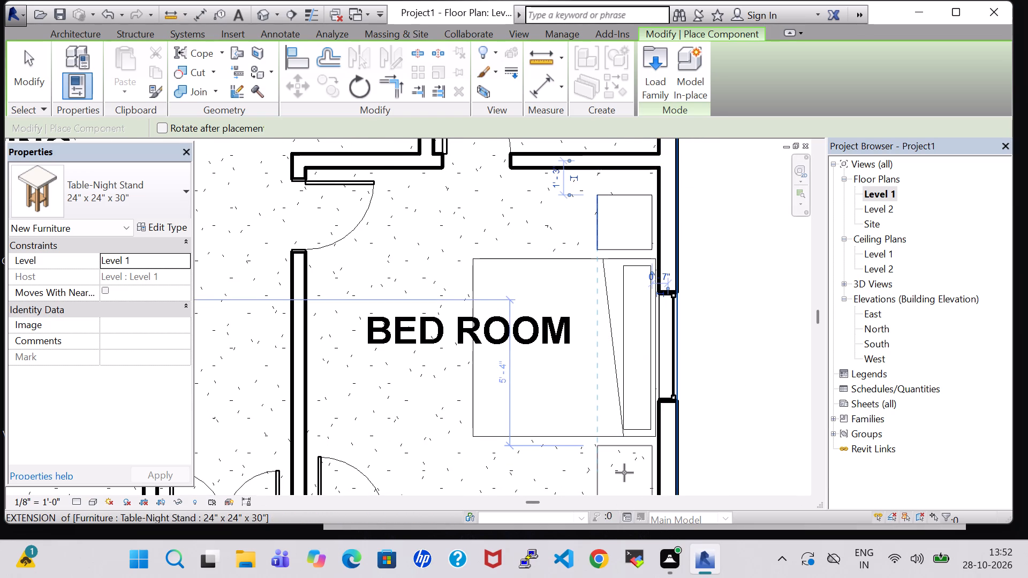
{"action": "left_click", "coordinate": [624, 473]}
Place two night stands flanking the north-west bedroom bed, about 10' 10" and 1' 7" from the wall between the two north bedrooms.
{"action": "scroll", "coordinate": [392, 283], "scroll_direction": "down", "scroll_amount": 4}
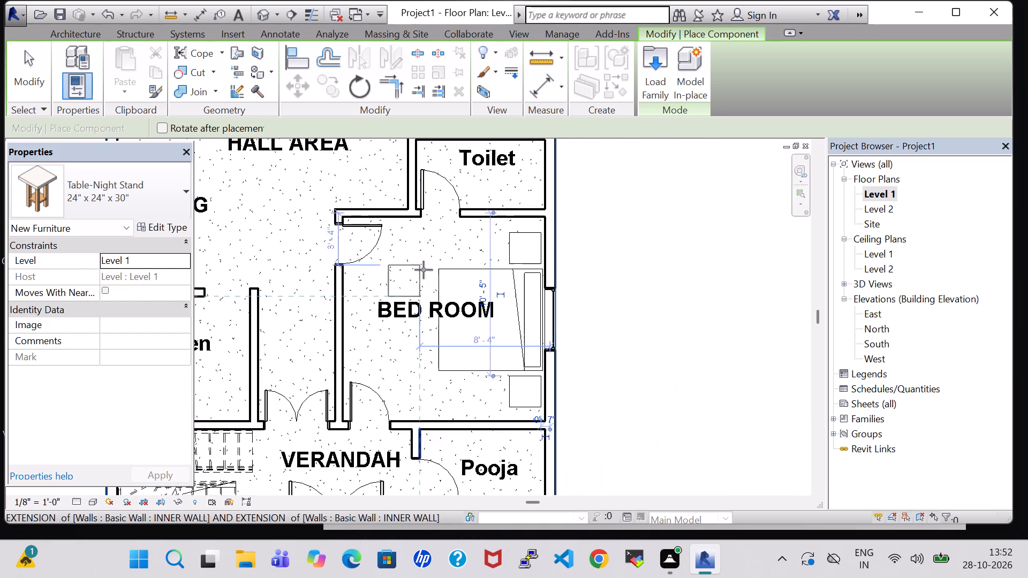
{"action": "middle_click_drag", "start_coordinate": [429, 268], "coordinate": [527, 491]}
{"action": "middle_click_drag", "start_coordinate": [419, 357], "coordinate": [487, 495]}
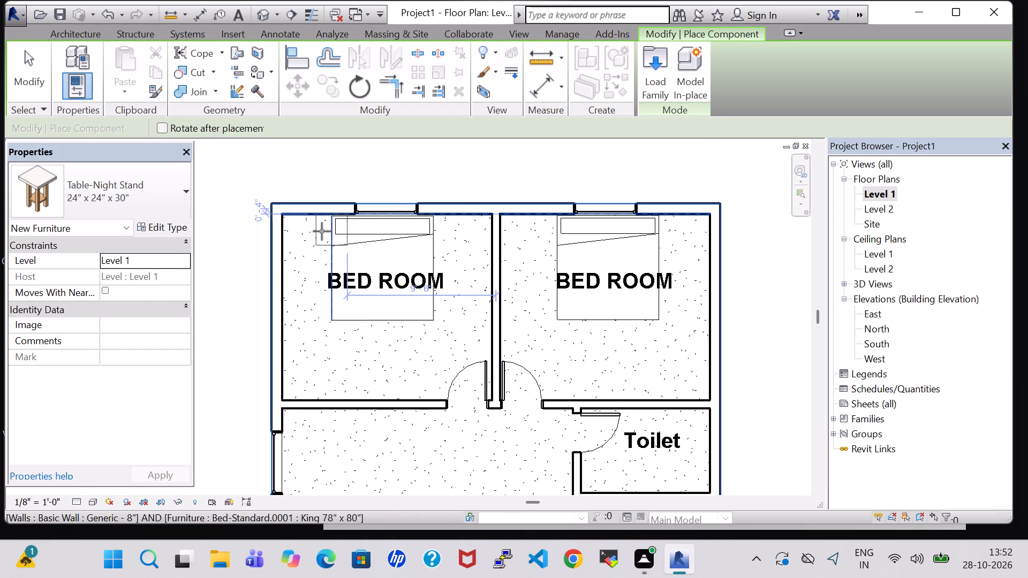
{"action": "scroll", "coordinate": [306, 242], "scroll_direction": "up", "scroll_amount": 3}
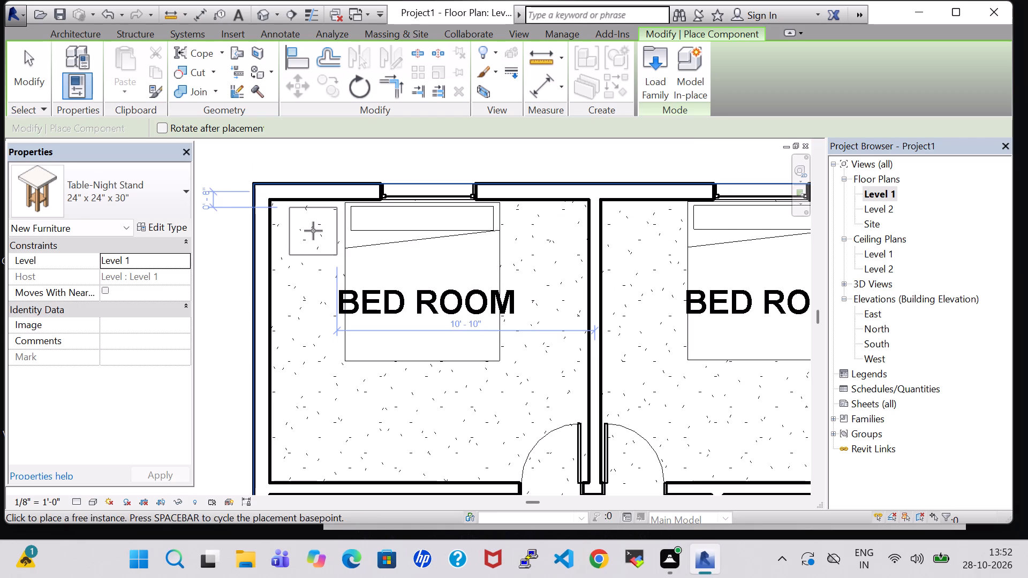
{"action": "left_click", "coordinate": [313, 231]}
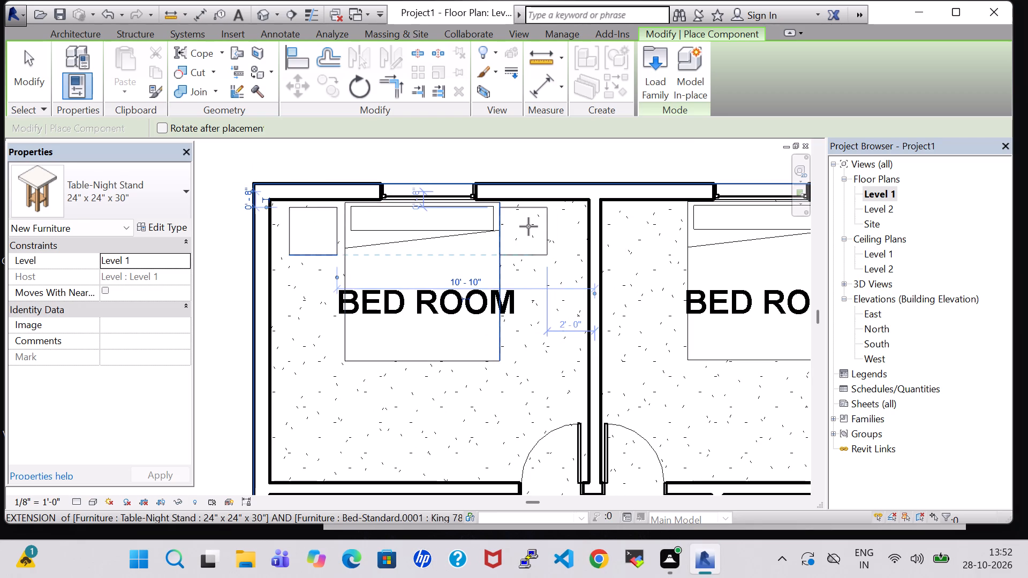
{"action": "left_click", "coordinate": [533, 226]}
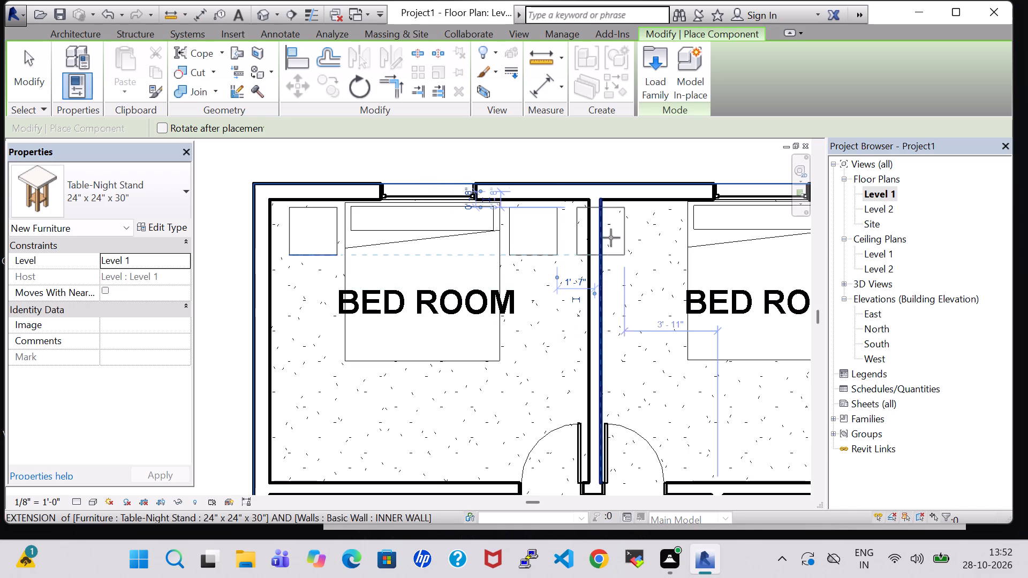
Place two 24" x 24" x 30" night stands in the north-east bedroom, one on each side of the bed.
{"action": "left_click", "coordinate": [655, 231]}
{"action": "middle_click_drag", "start_coordinate": [654, 239], "coordinate": [377, 308]}
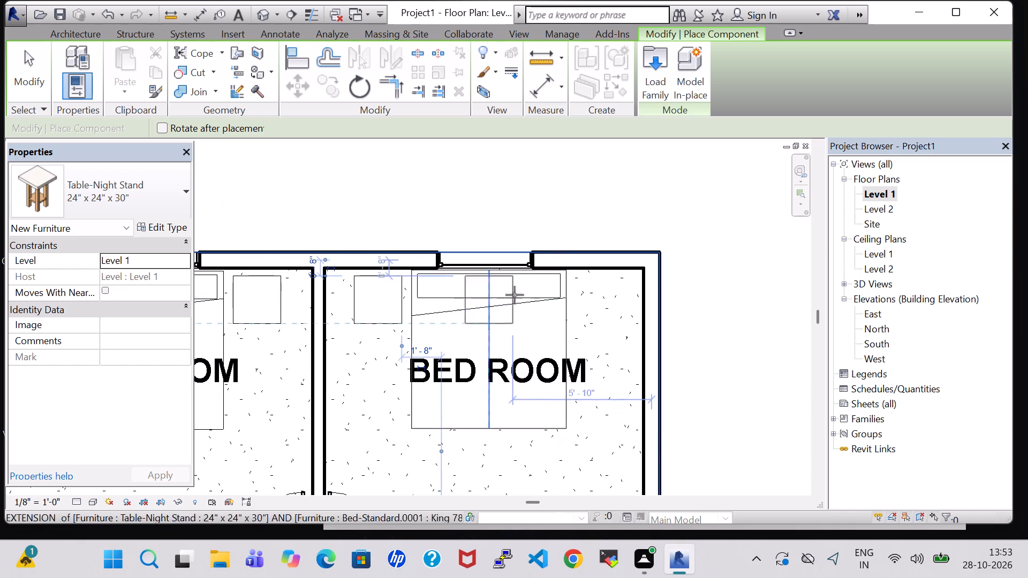
{"action": "left_click", "coordinate": [596, 293]}
{"action": "key", "text": "Escape"}
{"action": "key", "text": "Escape"}
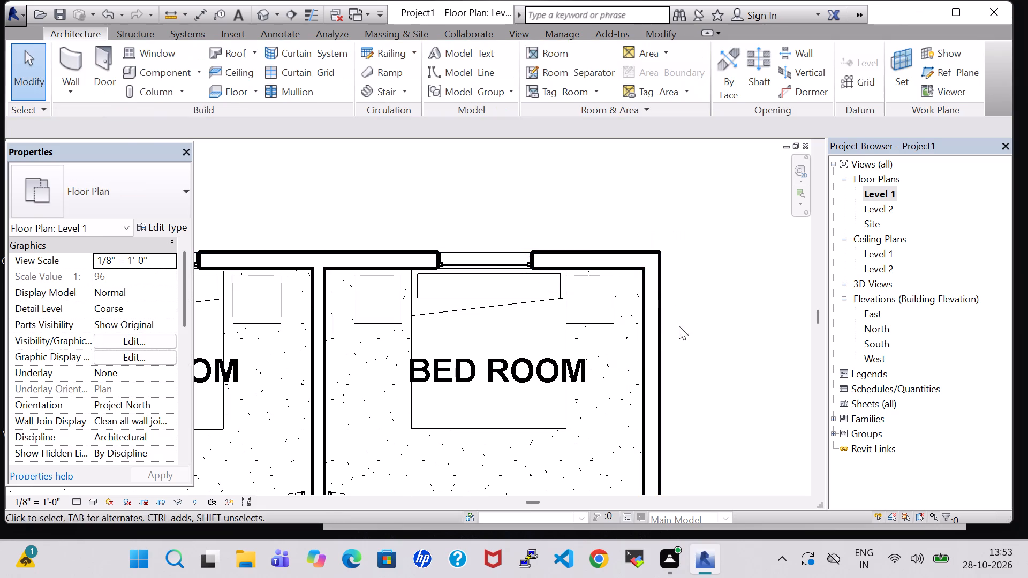
Nudge the night stand east of the north-east bedroom bed one step east and one step north.
{"action": "left_click", "coordinate": [603, 307]}
{"action": "left_click", "coordinate": [608, 301]}
{"action": "key", "text": "Right"}
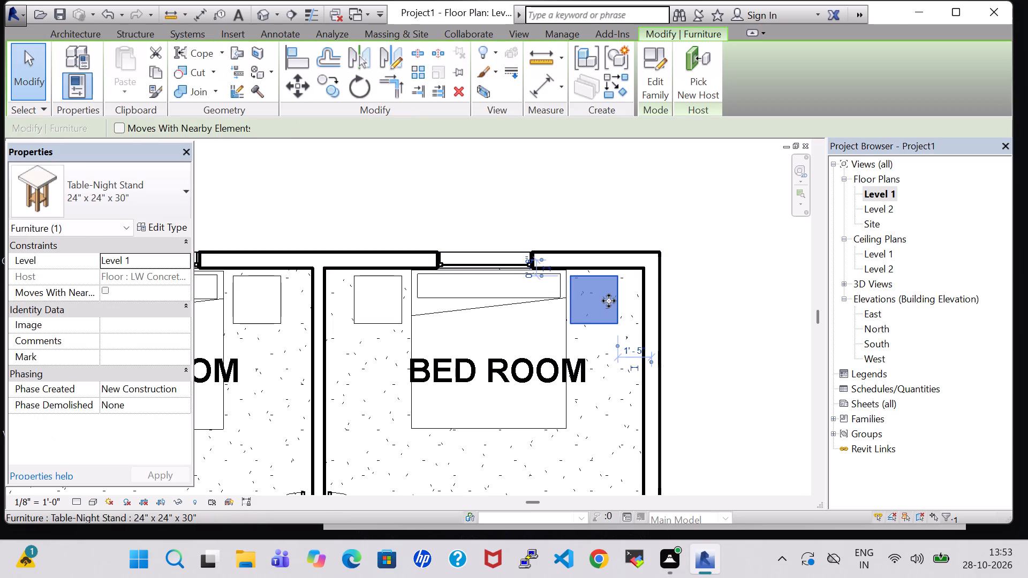
{"action": "key", "text": "Up"}
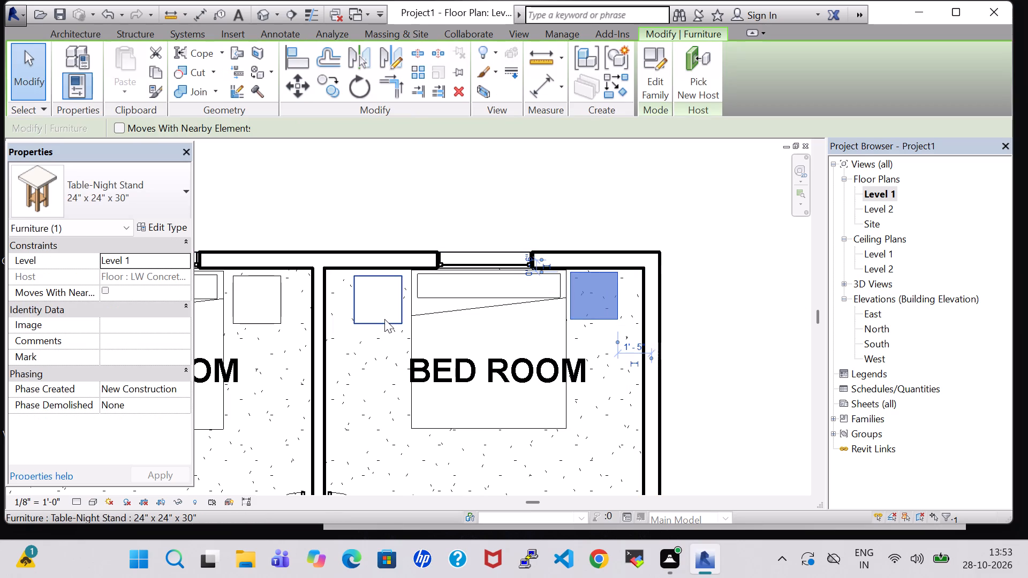
Nudge the night stand west of the north-east bedroom bed one step north and one step east.
{"action": "left_click", "coordinate": [384, 319]}
{"action": "key", "text": "Up"}
{"action": "key", "text": "Right"}
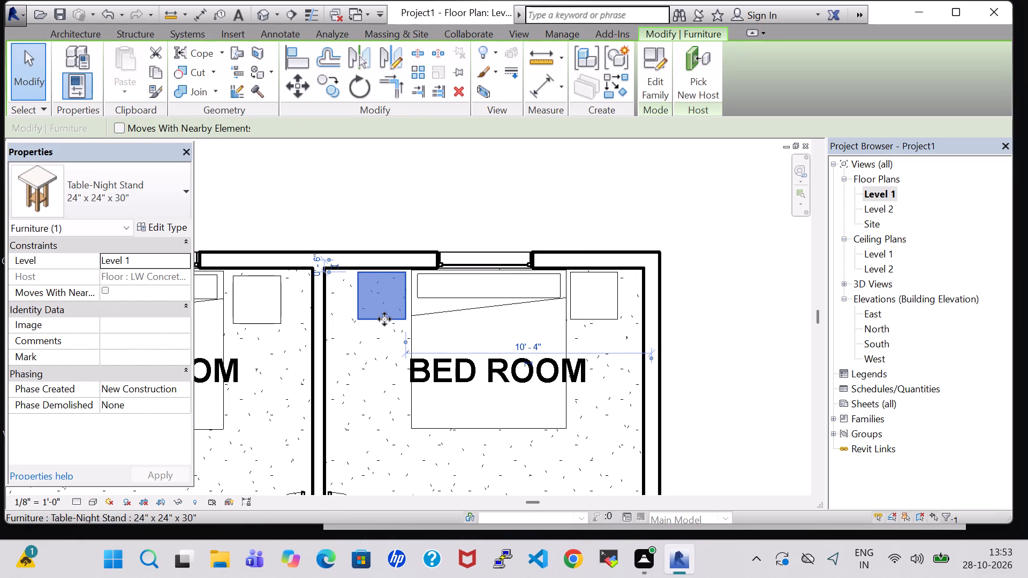
{"action": "left_click", "coordinate": [725, 324]}
Nudge both night stands in the north-west bedroom one step north and one step toward the bed.
{"action": "middle_click_drag", "start_coordinate": [725, 324], "coordinate": [910, 314]}
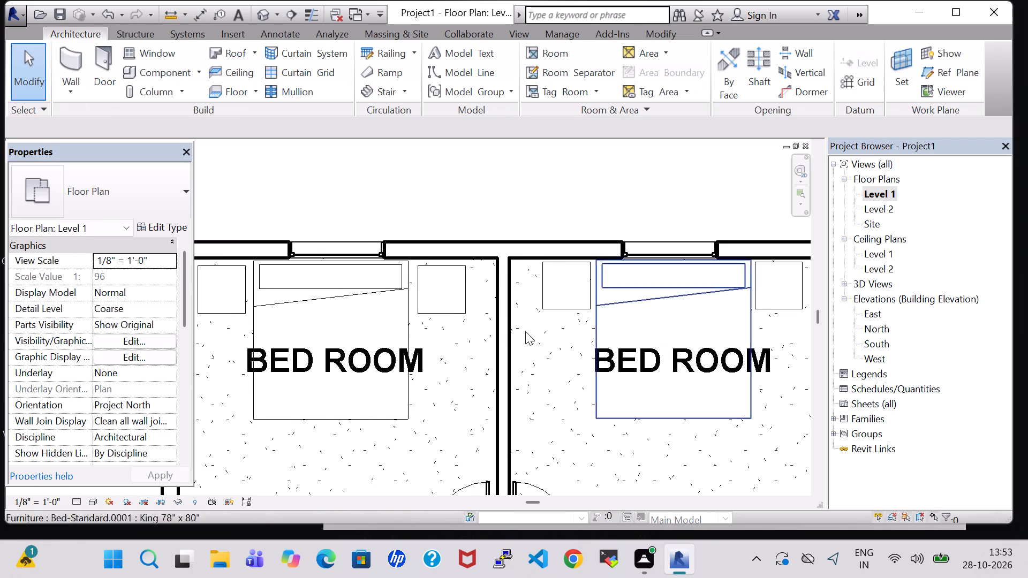
{"action": "left_click", "coordinate": [463, 309]}
{"action": "key", "text": "Up"}
{"action": "key", "text": "Left"}
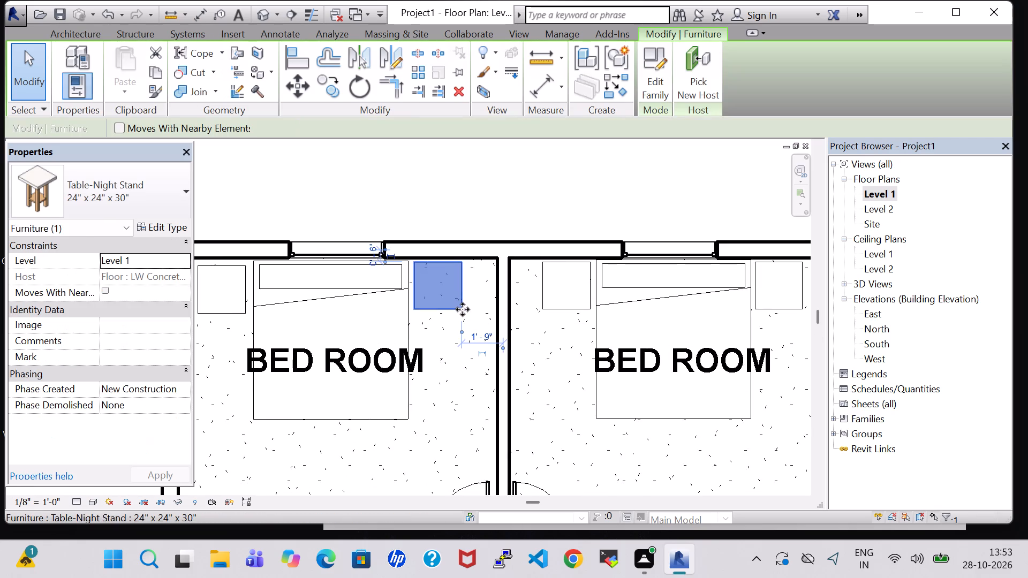
{"action": "left_click", "coordinate": [434, 170]}
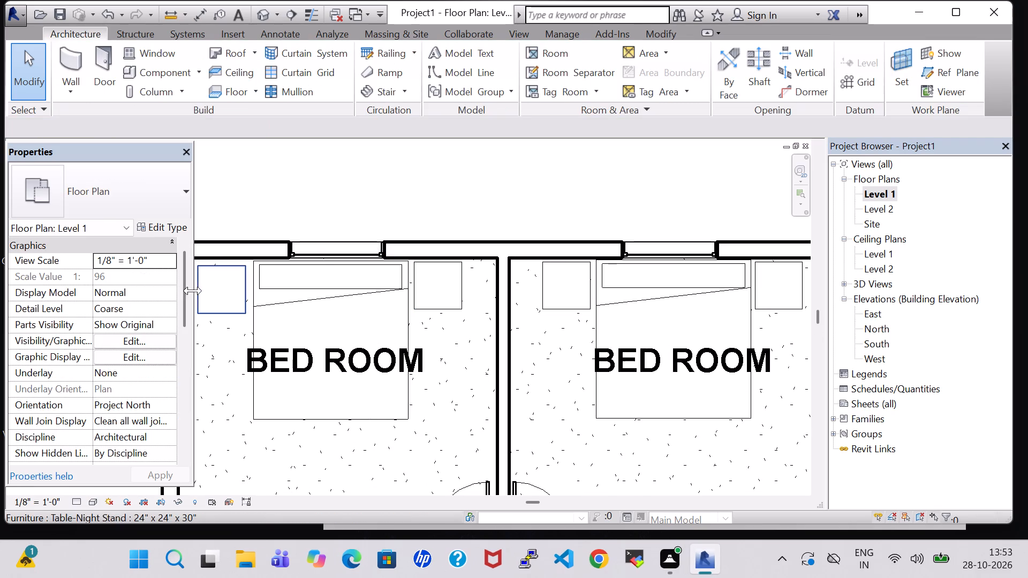
{"action": "left_click", "coordinate": [239, 305]}
{"action": "key", "text": "Up"}
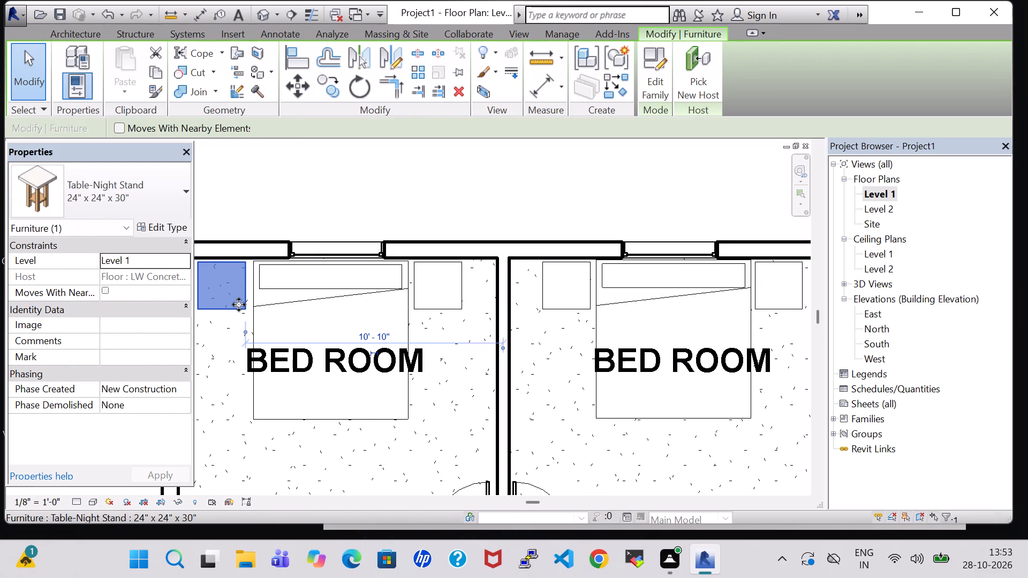
{"action": "key", "text": "Right"}
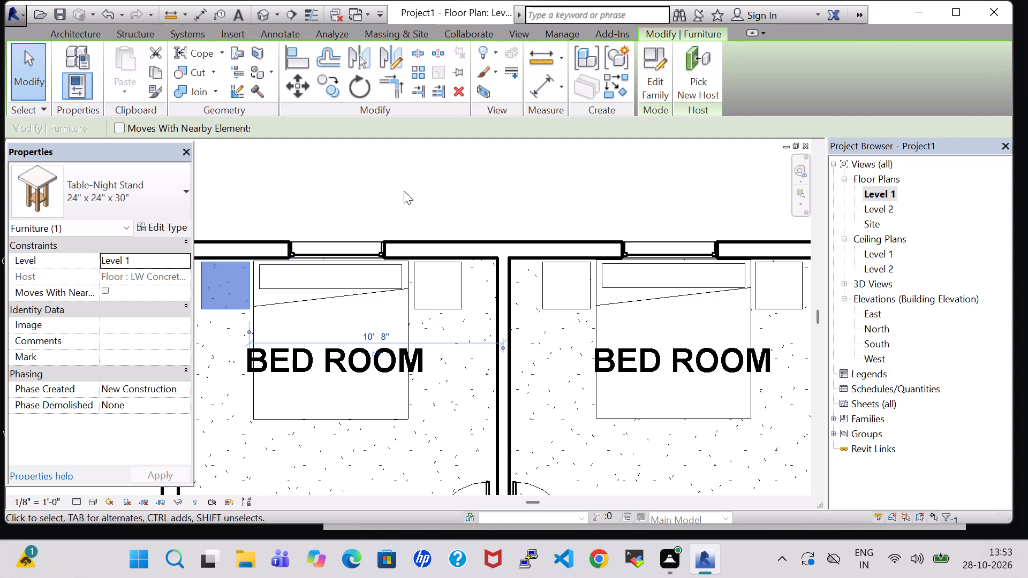
{"action": "left_click", "coordinate": [442, 180]}
Load the TV Stand family from the Furniture folder of the US Imperial library for placement.
{"action": "scroll", "coordinate": [444, 181], "scroll_direction": "down", "scroll_amount": 2}
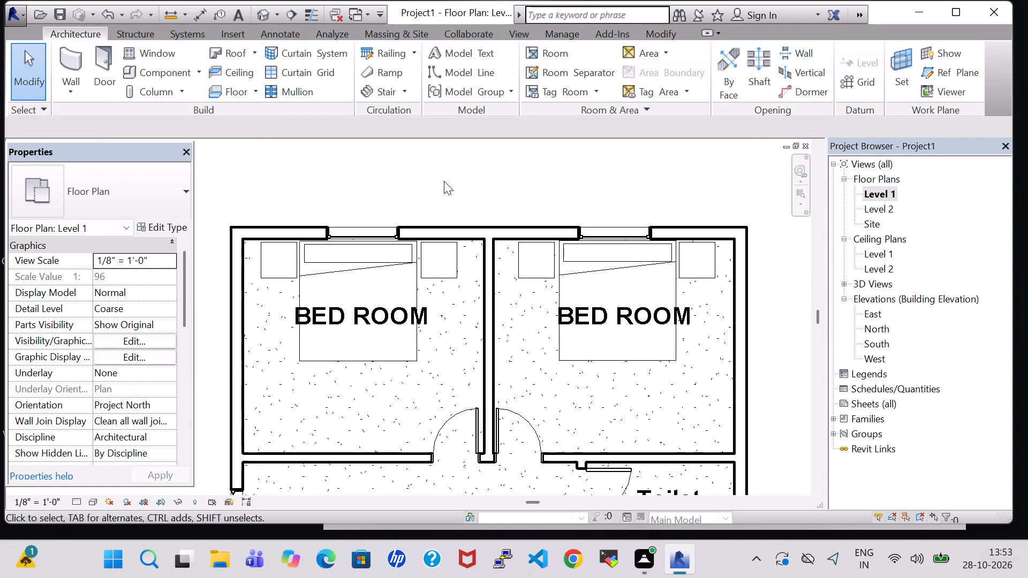
{"action": "scroll", "coordinate": [460, 333], "scroll_direction": "down", "scroll_amount": 2}
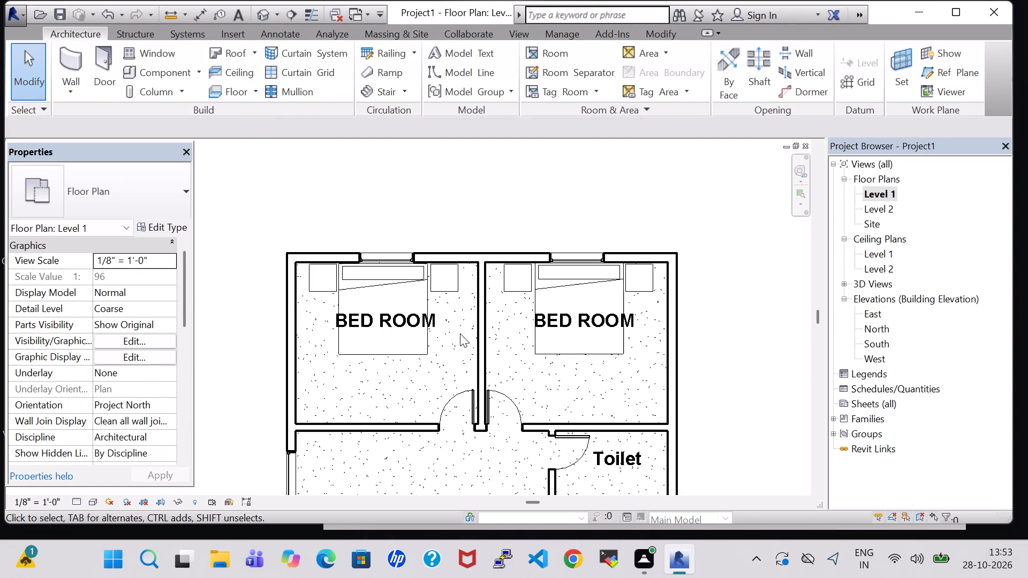
{"action": "middle_click_drag", "start_coordinate": [735, 329], "coordinate": [703, 254]}
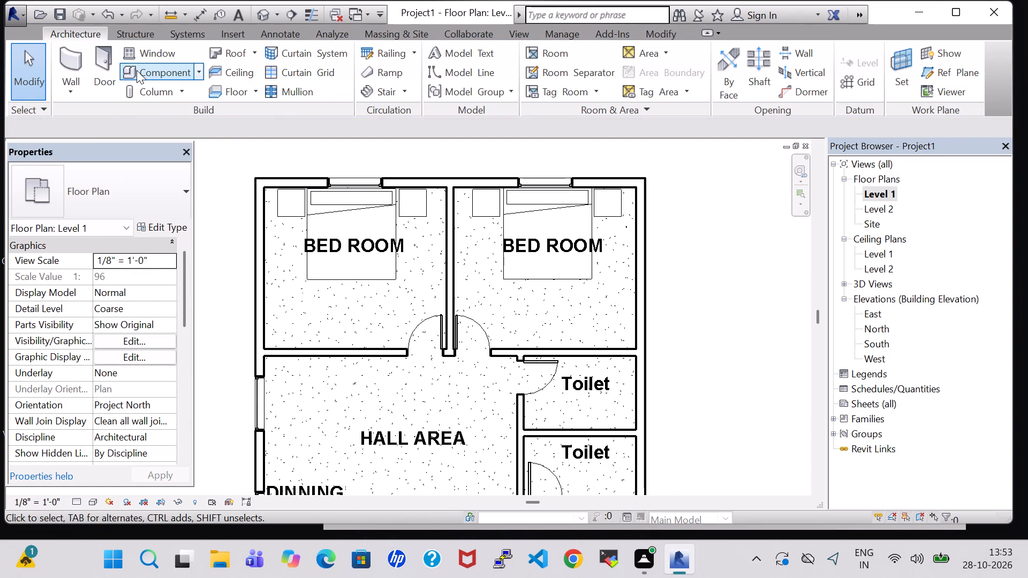
{"action": "middle_click_drag", "start_coordinate": [697, 321], "coordinate": [661, 188]}
{"action": "middle_click_drag", "start_coordinate": [651, 346], "coordinate": [652, 240]}
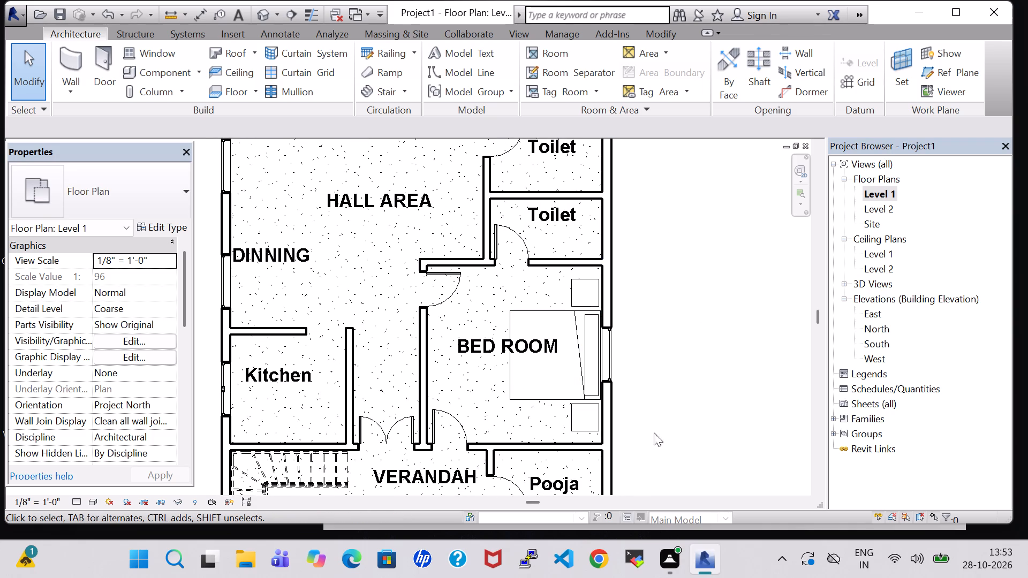
{"action": "scroll", "coordinate": [681, 377], "scroll_direction": "down", "scroll_amount": 2}
{"action": "scroll", "coordinate": [691, 302], "scroll_direction": "down", "scroll_amount": 2}
{"action": "middle_click_drag", "start_coordinate": [691, 302], "coordinate": [669, 382]}
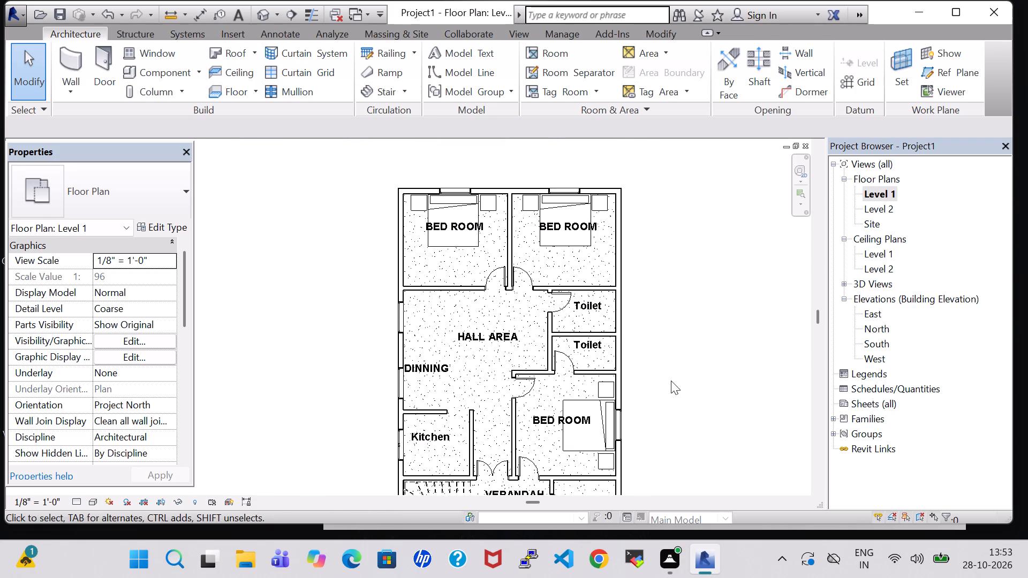
{"action": "left_click", "coordinate": [169, 77]}
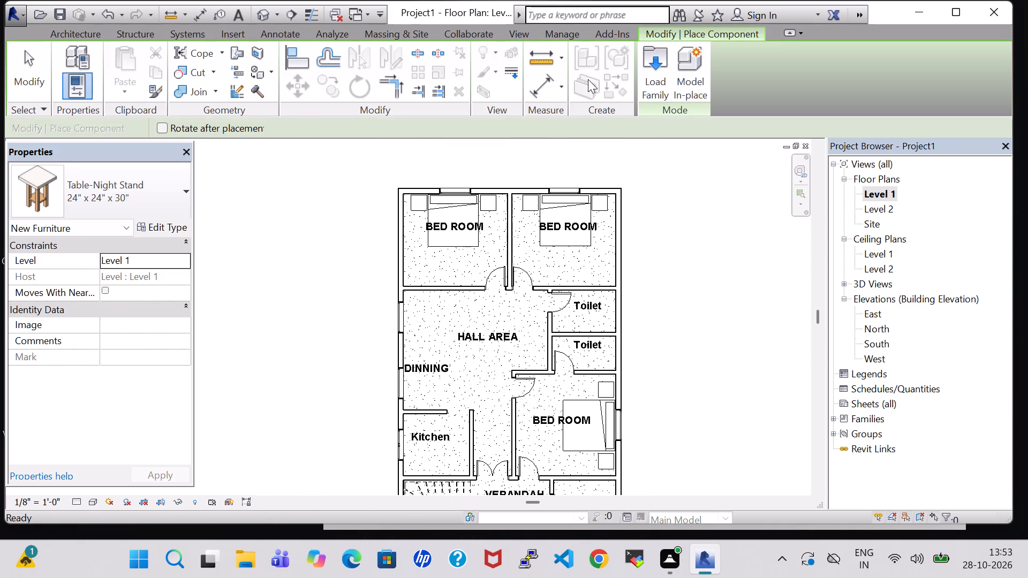
{"action": "left_click", "coordinate": [648, 85]}
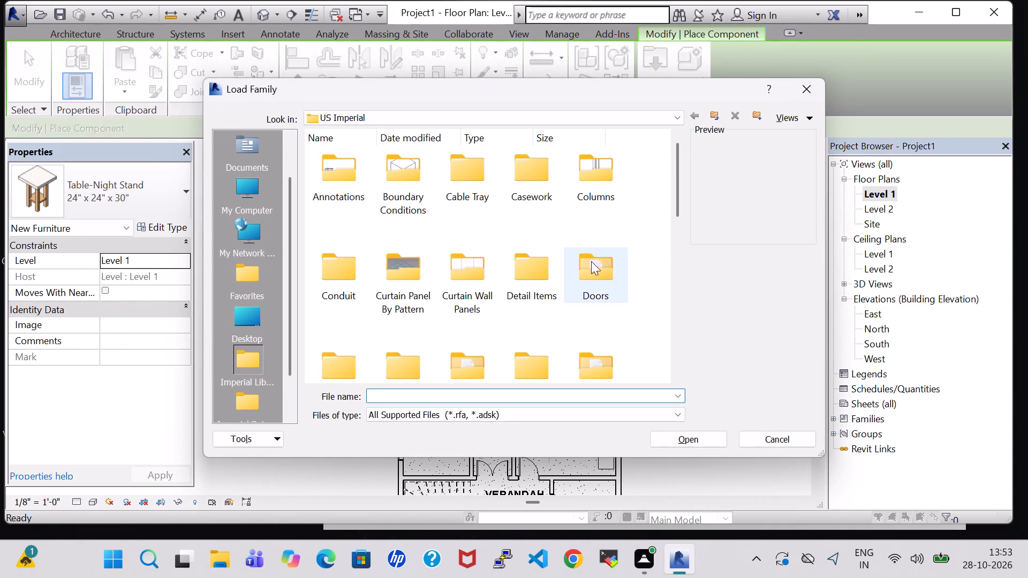
{"action": "scroll", "coordinate": [584, 273], "scroll_direction": "down", "scroll_amount": 1}
{"action": "double_click", "coordinate": [604, 218]}
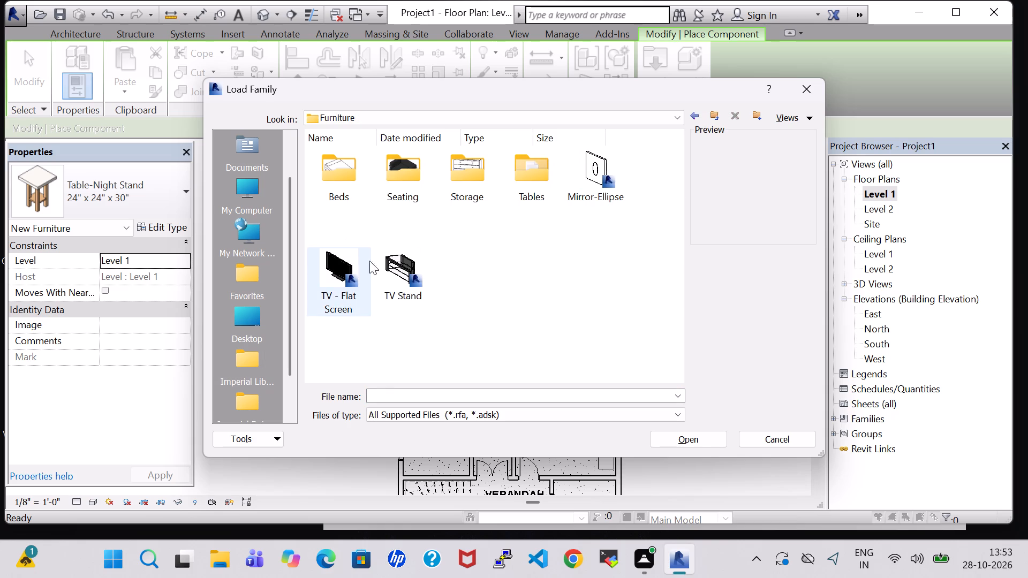
{"action": "left_click", "coordinate": [403, 263]}
{"action": "left_click", "coordinate": [709, 436]}
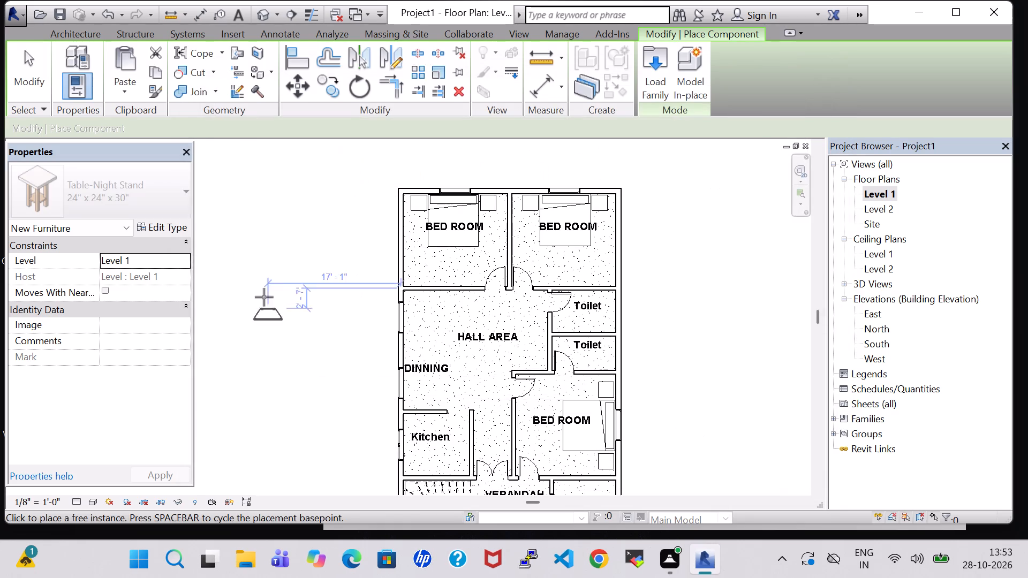
Place a TV stand against the south wall of each north bedroom, wide side facing the bed, the north-west one about 6' 3" from the west wall.
{"action": "scroll", "coordinate": [391, 277], "scroll_direction": "up", "scroll_amount": 4}
{"action": "key", "text": "space"}
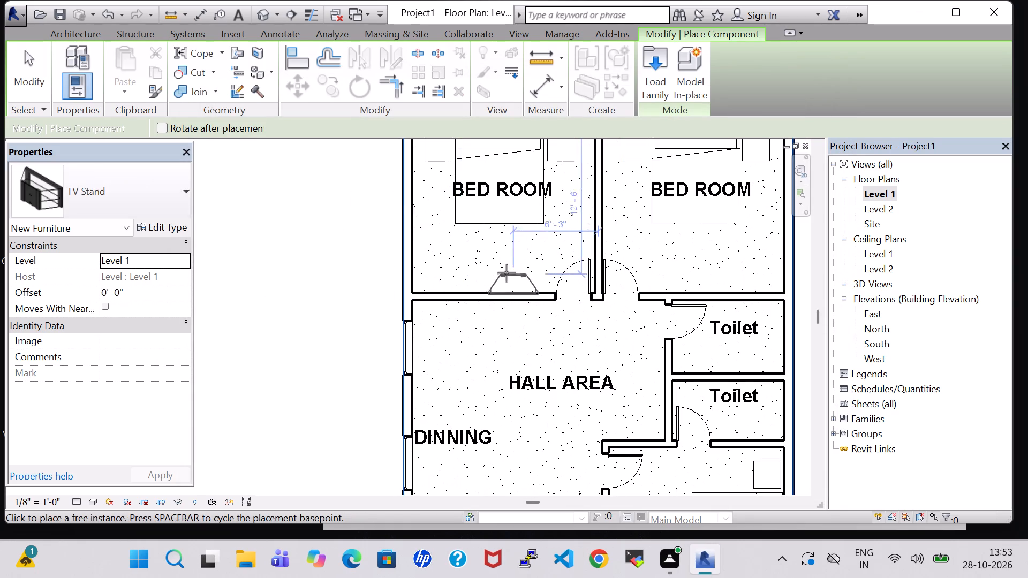
{"action": "key", "text": "space"}
{"action": "scroll", "coordinate": [489, 273], "scroll_direction": "up", "scroll_amount": 4}
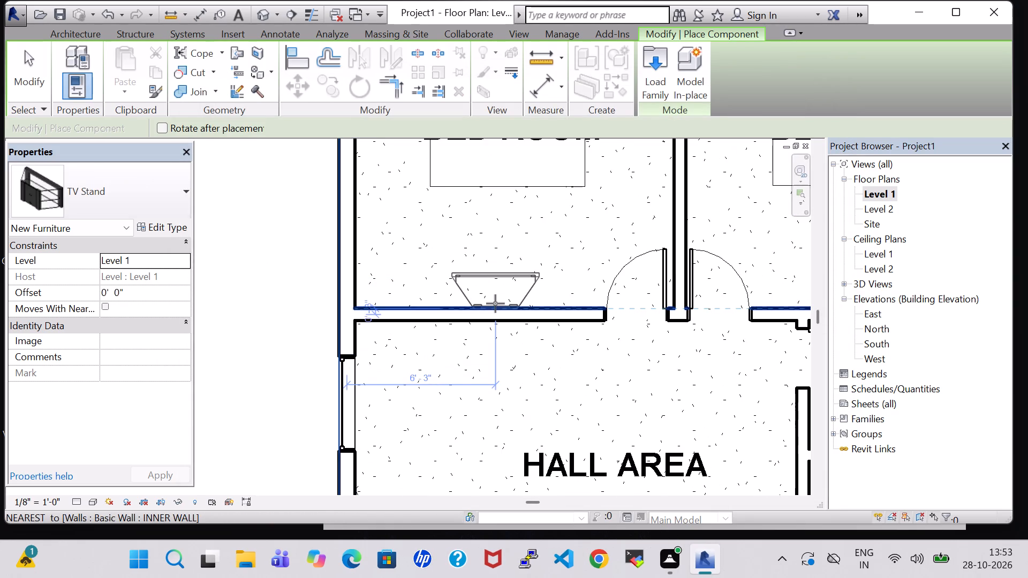
{"action": "left_click", "coordinate": [495, 303]}
{"action": "middle_click_drag", "start_coordinate": [533, 263], "coordinate": [263, 308]}
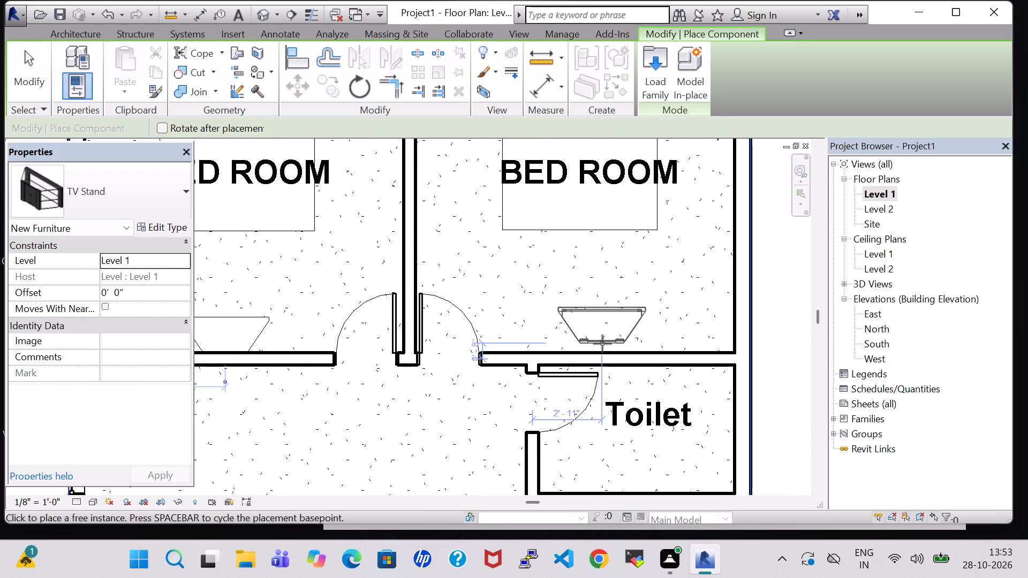
{"action": "left_click", "coordinate": [593, 352]}
Place a TV stand rotated to face the bed against the west wall of the southern bedroom, and end the placement.
{"action": "scroll", "coordinate": [599, 375], "scroll_direction": "down", "scroll_amount": 3}
{"action": "middle_click_drag", "start_coordinate": [612, 438], "coordinate": [540, 176]}
{"action": "key", "text": "space"}
{"action": "key", "text": "space"}
{"action": "key", "text": "space"}
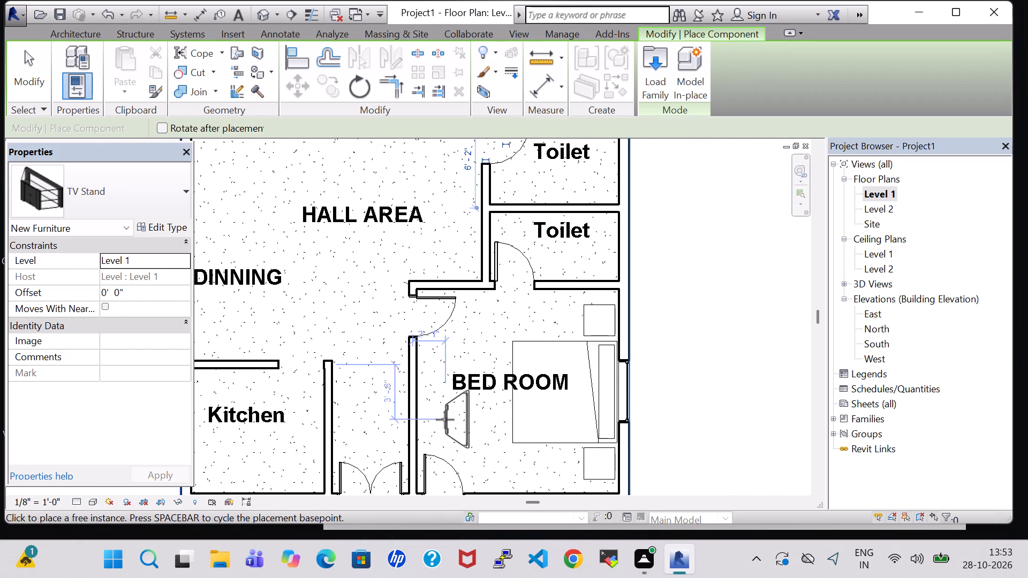
{"action": "scroll", "coordinate": [445, 420], "scroll_direction": "up", "scroll_amount": 4}
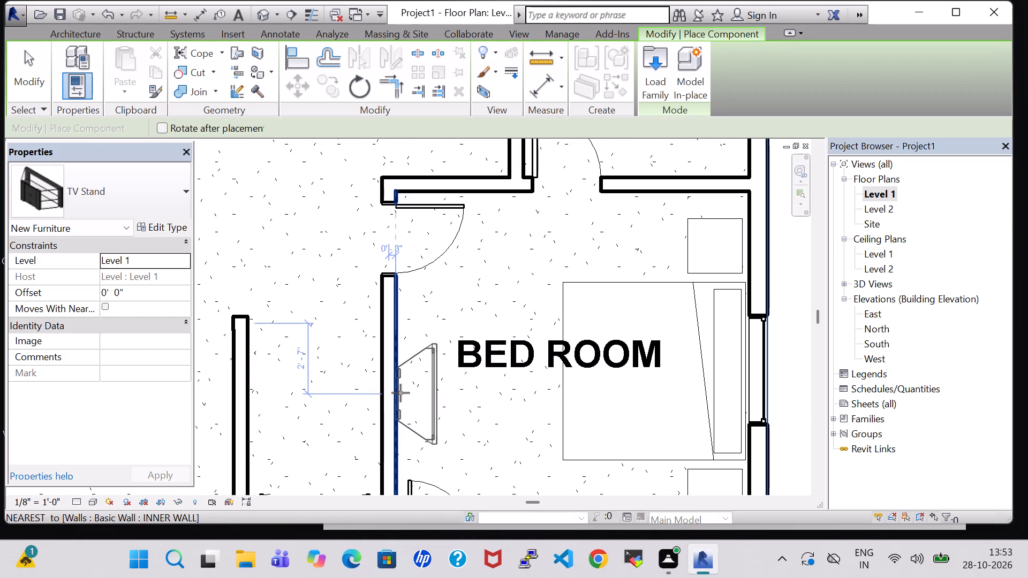
{"action": "left_click", "coordinate": [400, 393]}
{"action": "middle_click", "coordinate": [443, 375]}
{"action": "scroll", "coordinate": [462, 375], "scroll_direction": "down", "scroll_amount": 6}
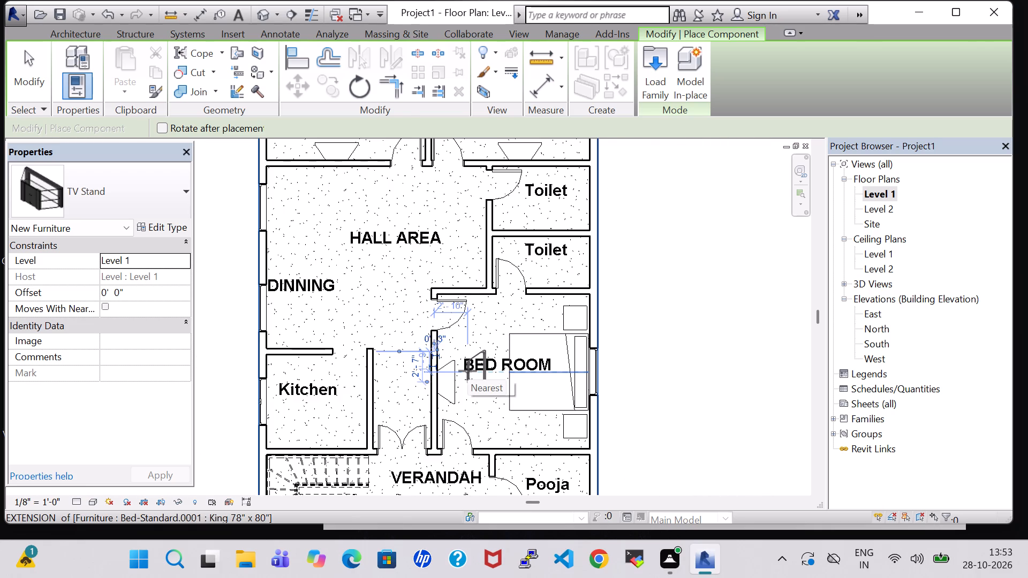
{"action": "key", "text": "Escape"}
{"action": "key", "text": "Escape"}
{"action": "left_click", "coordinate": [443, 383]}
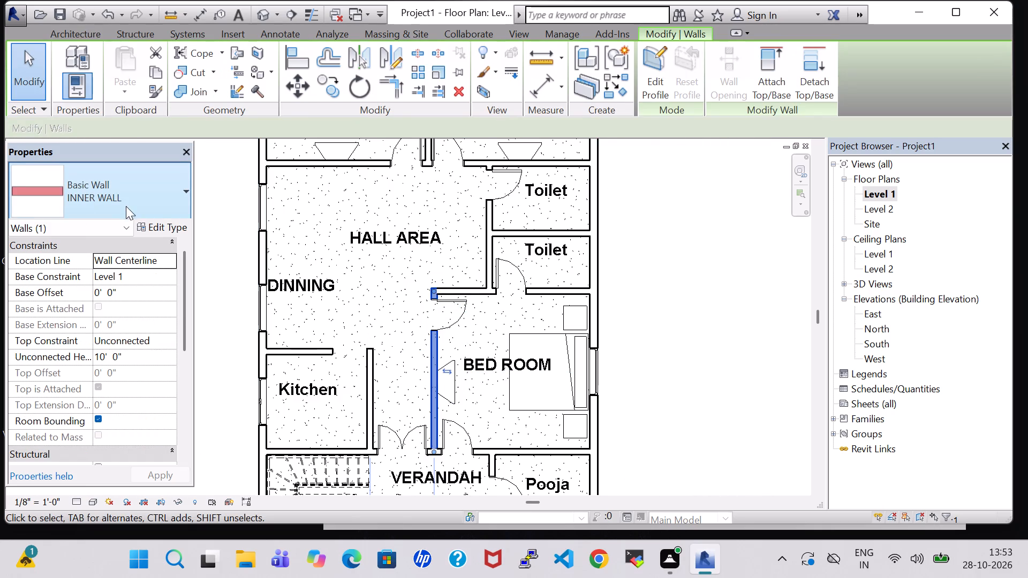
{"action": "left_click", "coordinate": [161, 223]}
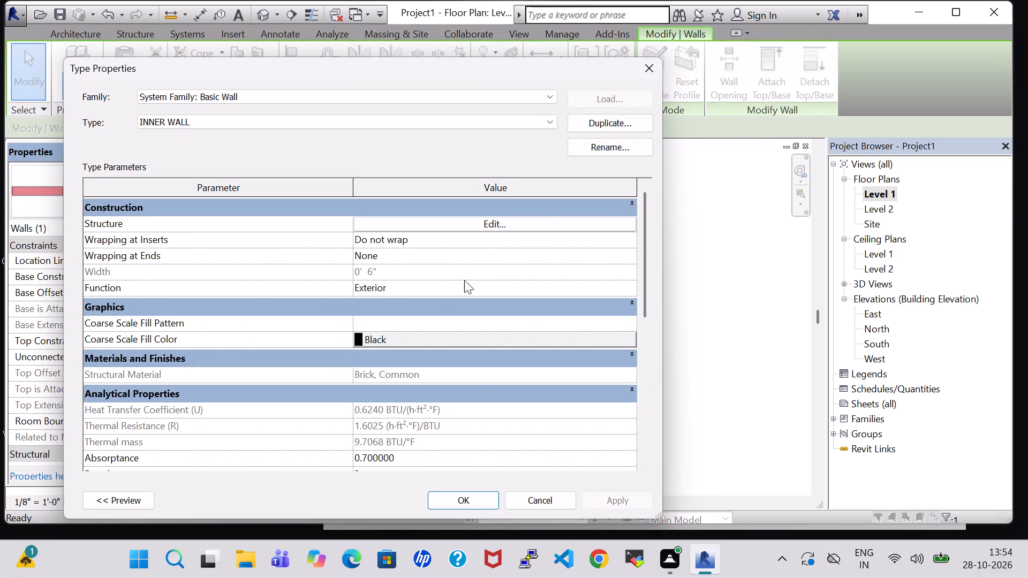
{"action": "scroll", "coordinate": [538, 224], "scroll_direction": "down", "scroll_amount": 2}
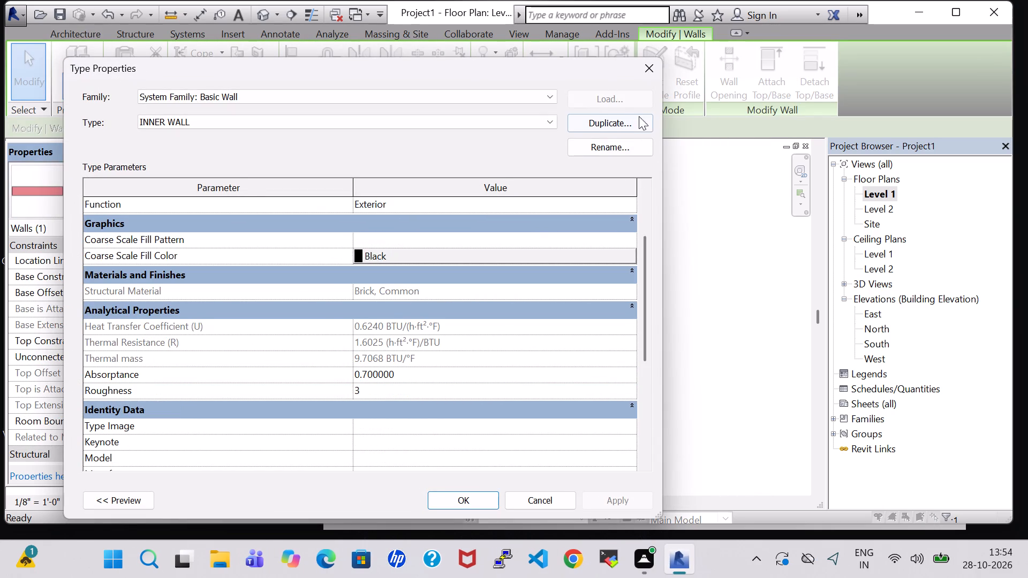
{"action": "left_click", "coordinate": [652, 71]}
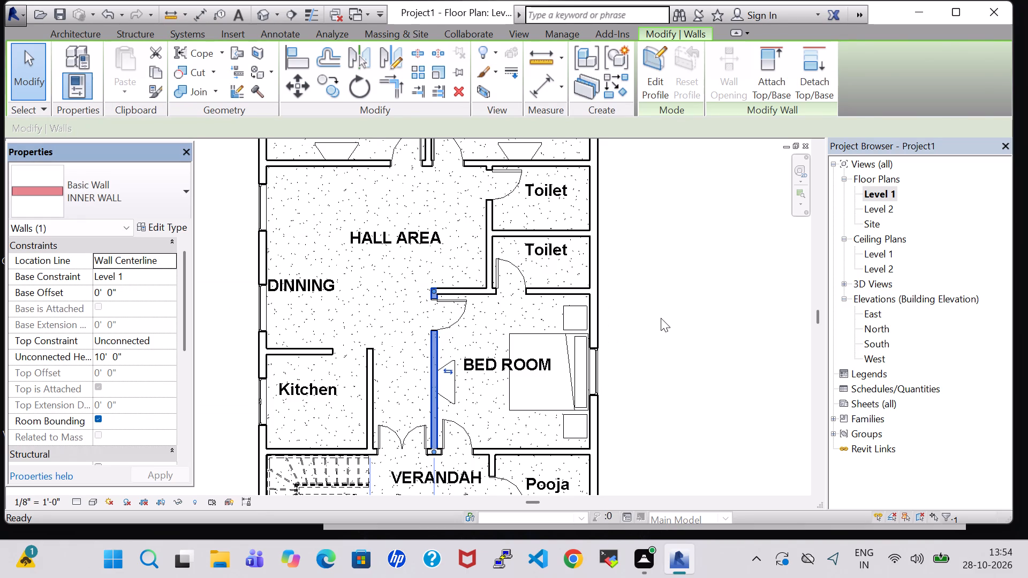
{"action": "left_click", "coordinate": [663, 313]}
Load the TV - Flat Screen family from the Furniture folder of the US Imperial library.
{"action": "scroll", "coordinate": [218, 316], "scroll_direction": "down", "scroll_amount": 3}
{"action": "scroll", "coordinate": [300, 317], "scroll_direction": "up", "scroll_amount": 3}
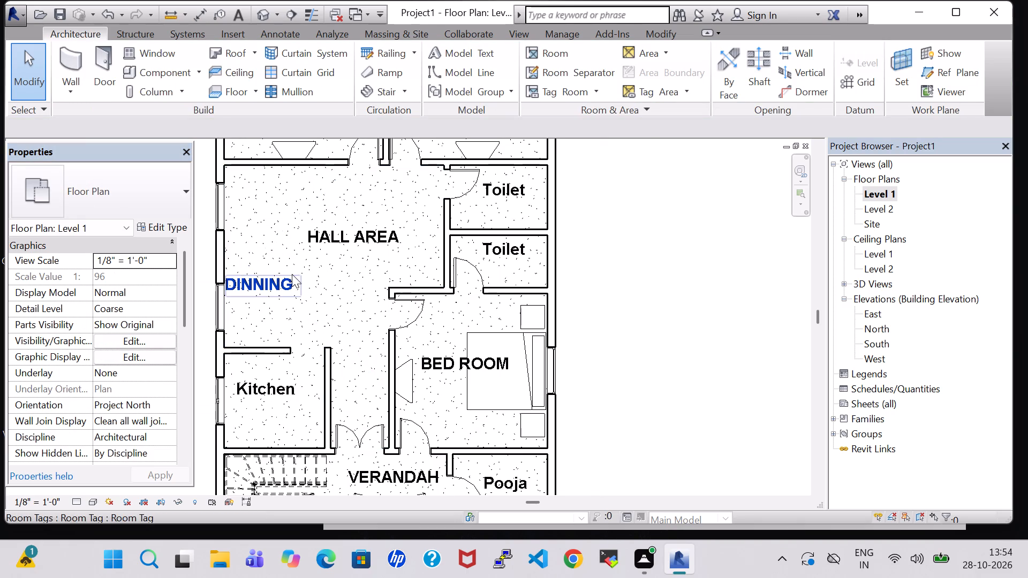
{"action": "middle_click_drag", "start_coordinate": [290, 270], "coordinate": [331, 375]}
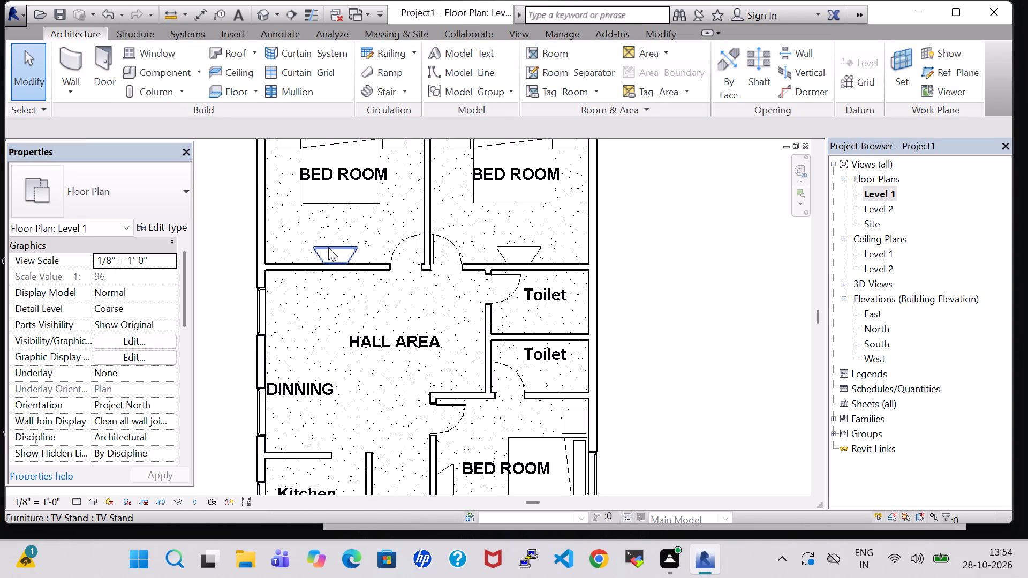
{"action": "left_click", "coordinate": [152, 73]}
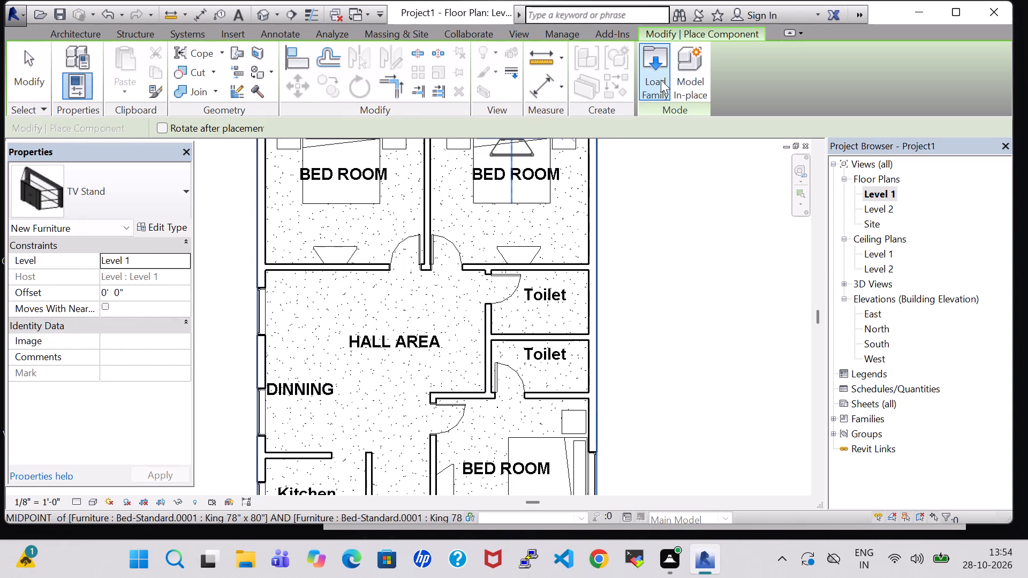
{"action": "left_click", "coordinate": [661, 80]}
{"action": "scroll", "coordinate": [541, 247], "scroll_direction": "down", "scroll_amount": 1}
{"action": "double_click", "coordinate": [593, 231]}
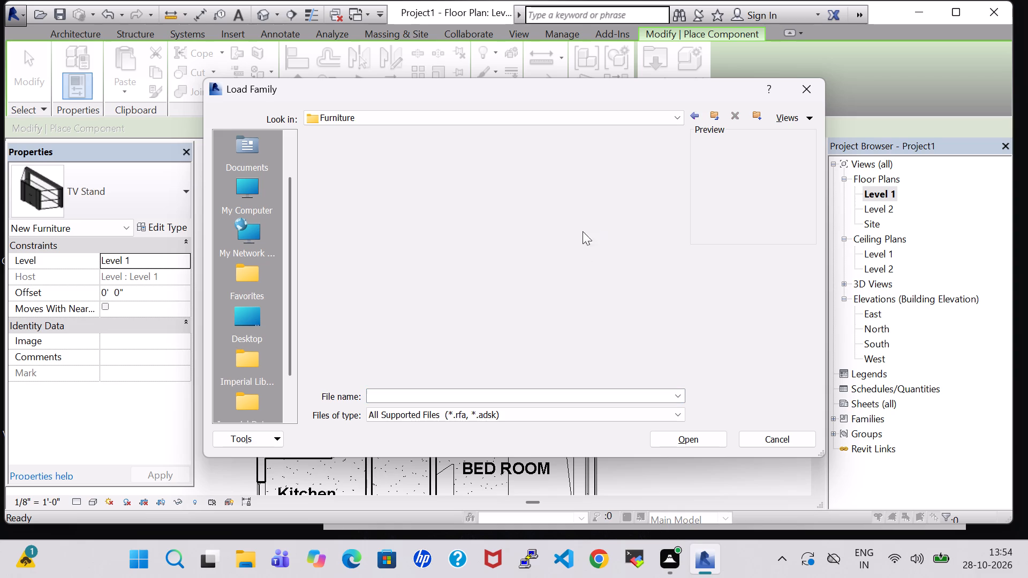
{"action": "left_click", "coordinate": [367, 269]}
{"action": "left_click", "coordinate": [714, 438]}
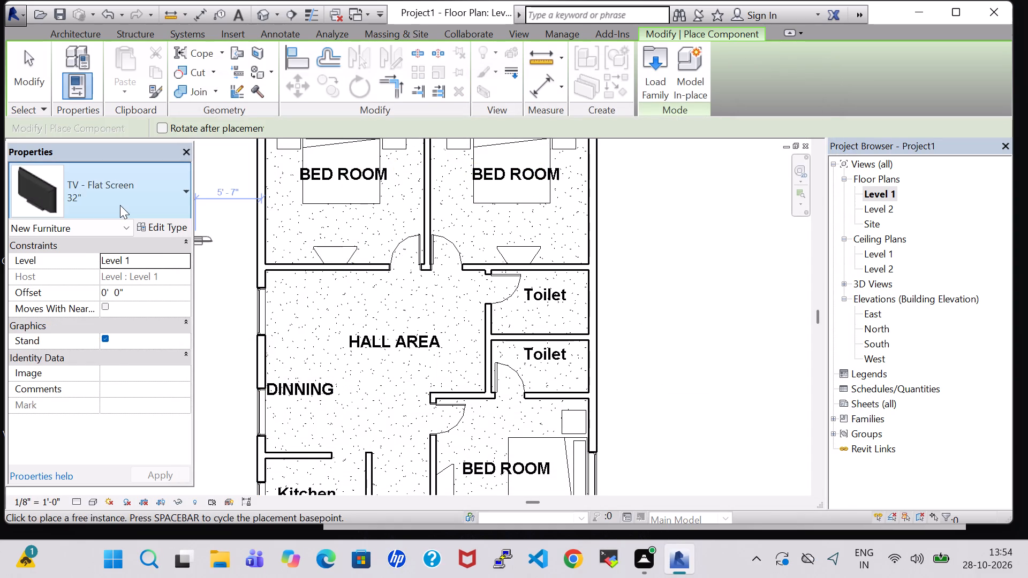
Place a 50" TV - Flat Screen, turned toward the bed, centred on the north-west bedroom's TV stand at the wall.
{"action": "left_click", "coordinate": [120, 205]}
{"action": "scroll", "coordinate": [128, 293], "scroll_direction": "up", "scroll_amount": 13}
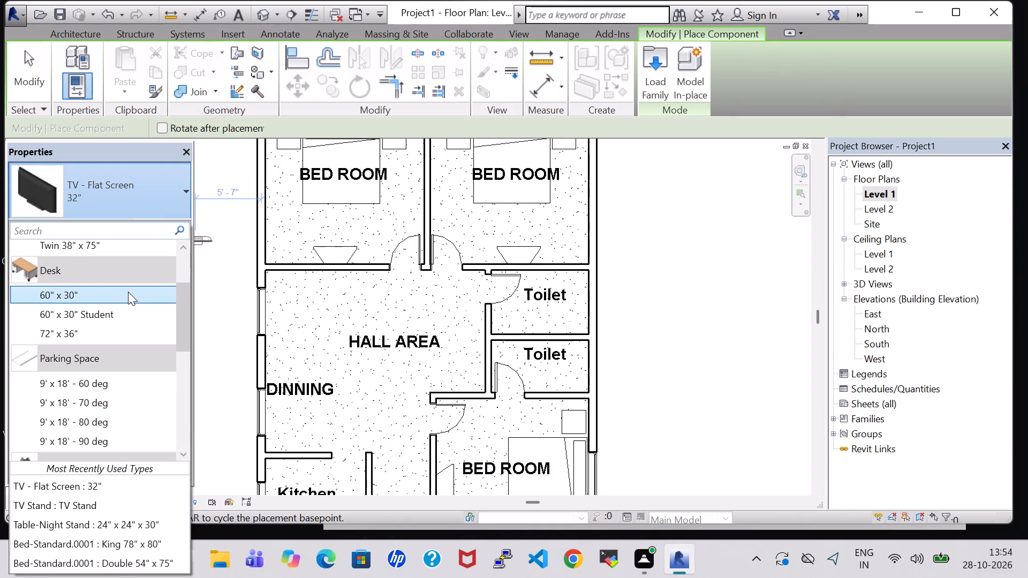
{"action": "scroll", "coordinate": [128, 292], "scroll_direction": "up", "scroll_amount": 10}
{"action": "type", "text": "tv"}
{"action": "left_click", "coordinate": [73, 355]}
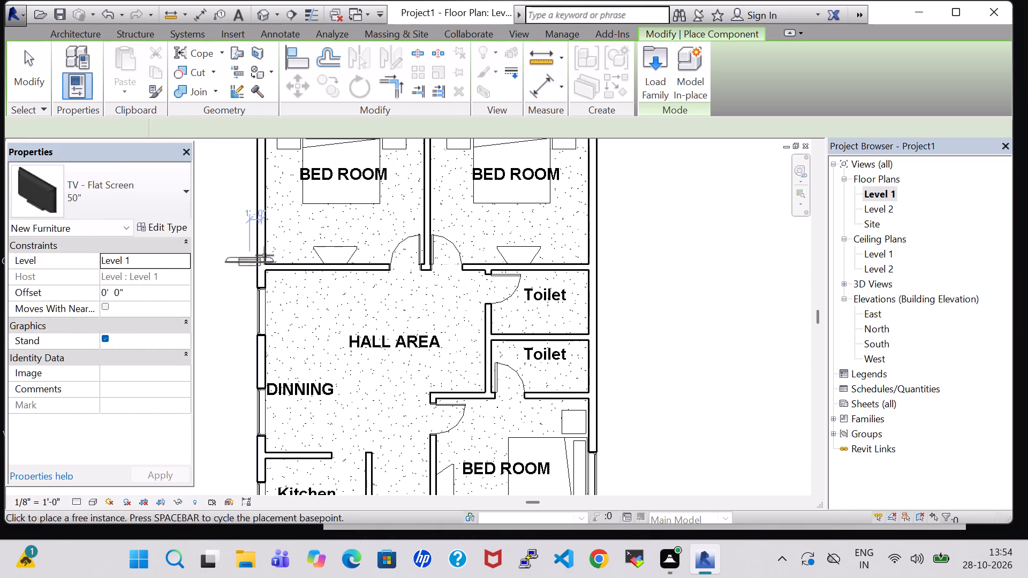
{"action": "key", "text": "space"}
{"action": "key", "text": "space"}
{"action": "scroll", "coordinate": [329, 246], "scroll_direction": "up", "scroll_amount": 8}
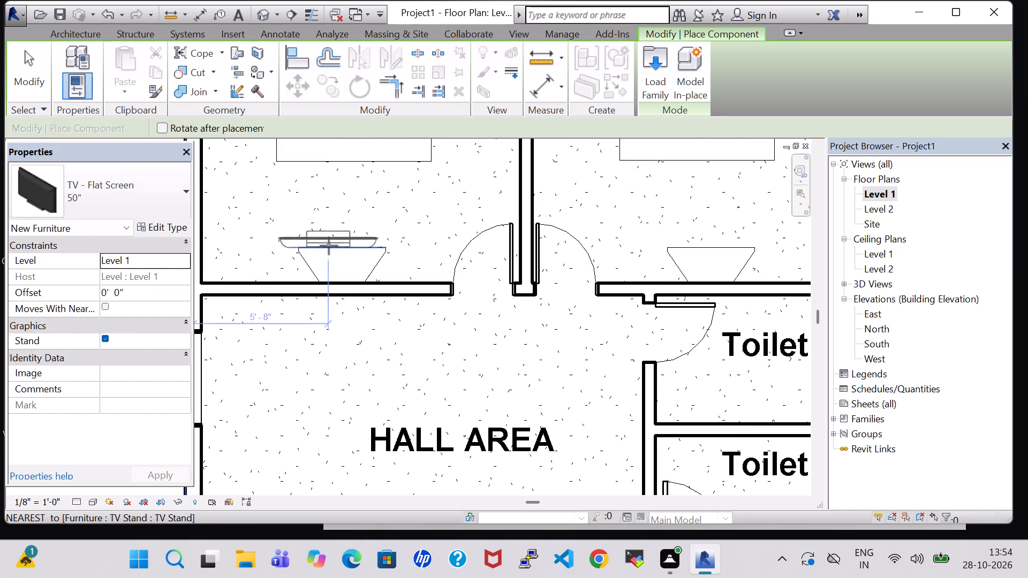
{"action": "scroll", "coordinate": [329, 246], "scroll_direction": "up", "scroll_amount": 2}
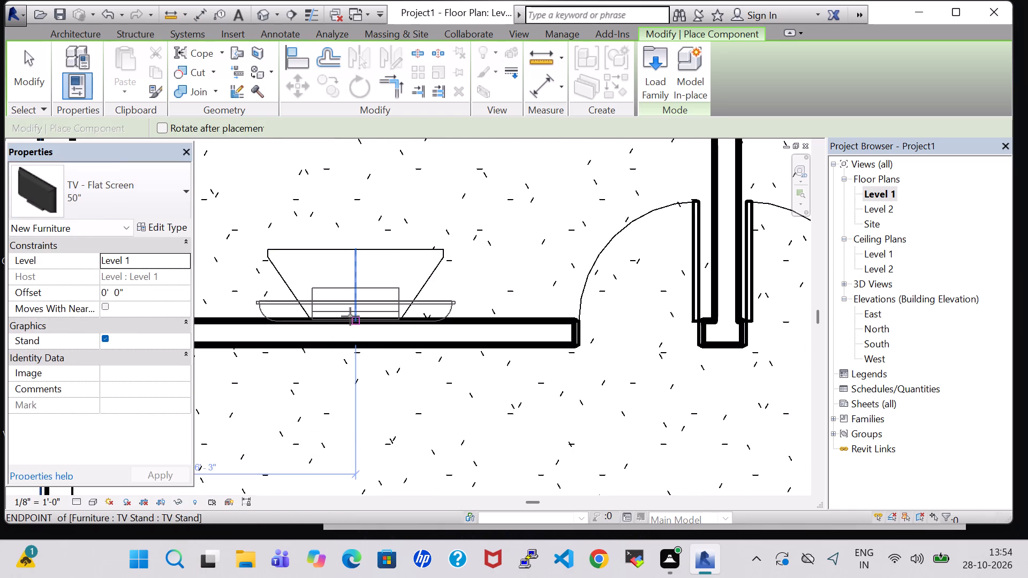
{"action": "left_click", "coordinate": [350, 316]}
Place a 50" TV - Flat Screen, facing the bed, centred on the north-east bedroom's TV stand at the wall.
{"action": "scroll", "coordinate": [439, 287], "scroll_direction": "down", "scroll_amount": 3}
{"action": "middle_click_drag", "start_coordinate": [439, 287], "coordinate": [155, 334]}
{"action": "scroll", "coordinate": [152, 335], "scroll_direction": "down", "scroll_amount": 1}
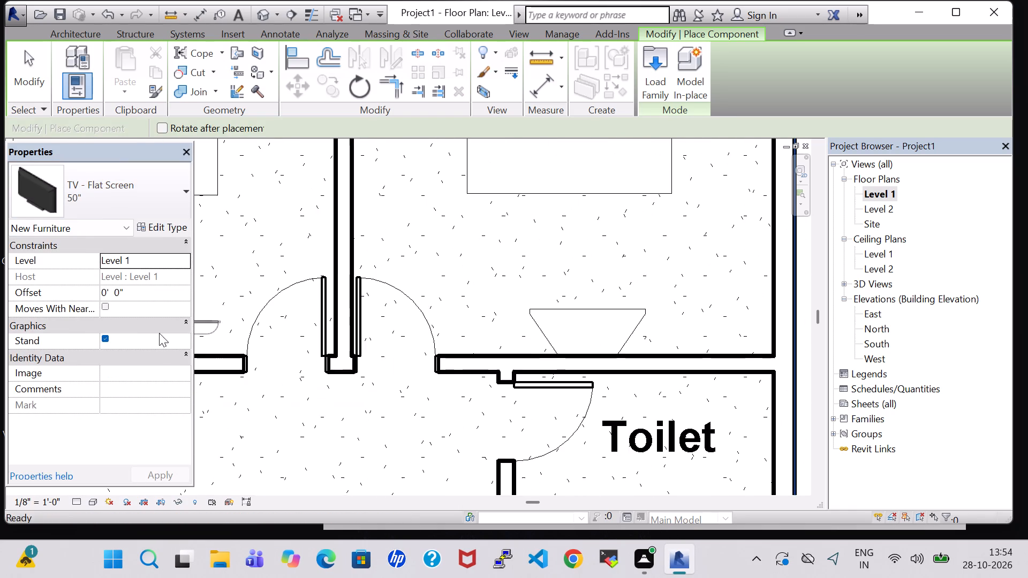
{"action": "left_click", "coordinate": [585, 354]}
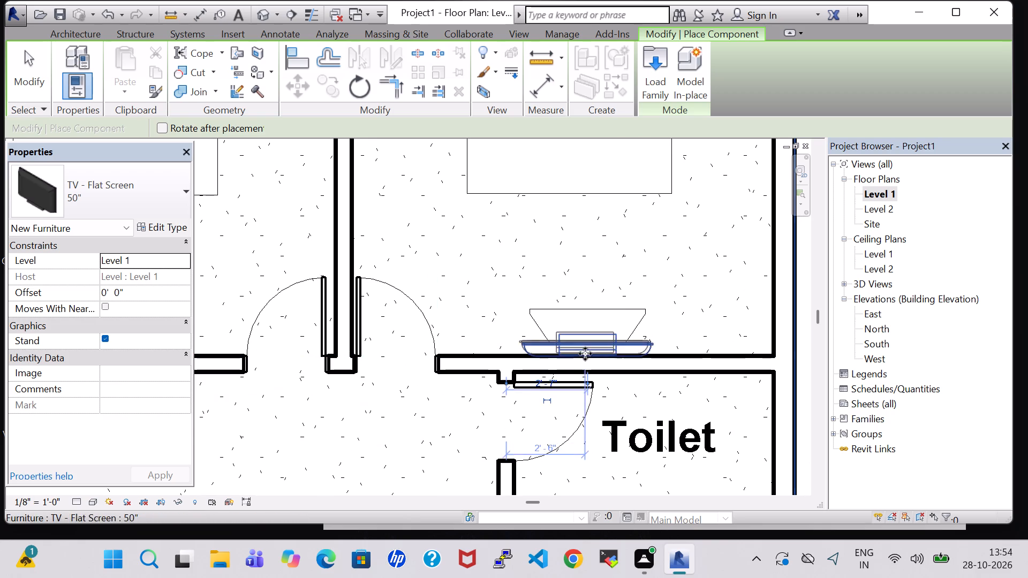
Place a 50" TV - Flat Screen, rotated to face the bed, centred on the southern bedroom's TV stand at the west wall, and end the placement.
{"action": "middle_click_drag", "start_coordinate": [647, 464], "coordinate": [548, 320]}
{"action": "scroll", "coordinate": [549, 303], "scroll_direction": "down", "scroll_amount": 3}
{"action": "key", "text": "space"}
{"action": "key", "text": "space"}
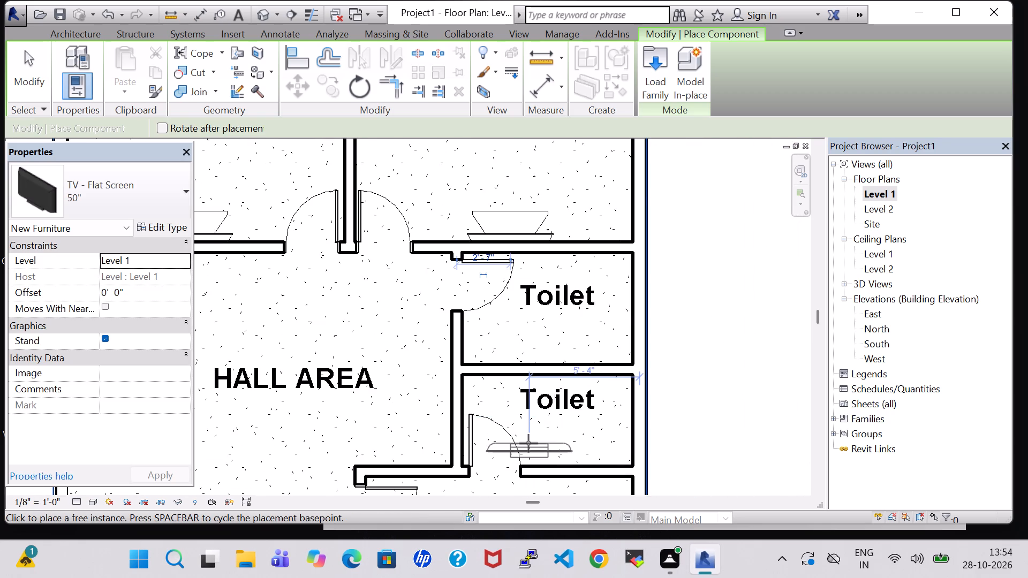
{"action": "key", "text": "space"}
{"action": "middle_click_drag", "start_coordinate": [528, 443], "coordinate": [510, 142]}
{"action": "scroll", "coordinate": [340, 331], "scroll_direction": "up", "scroll_amount": 4}
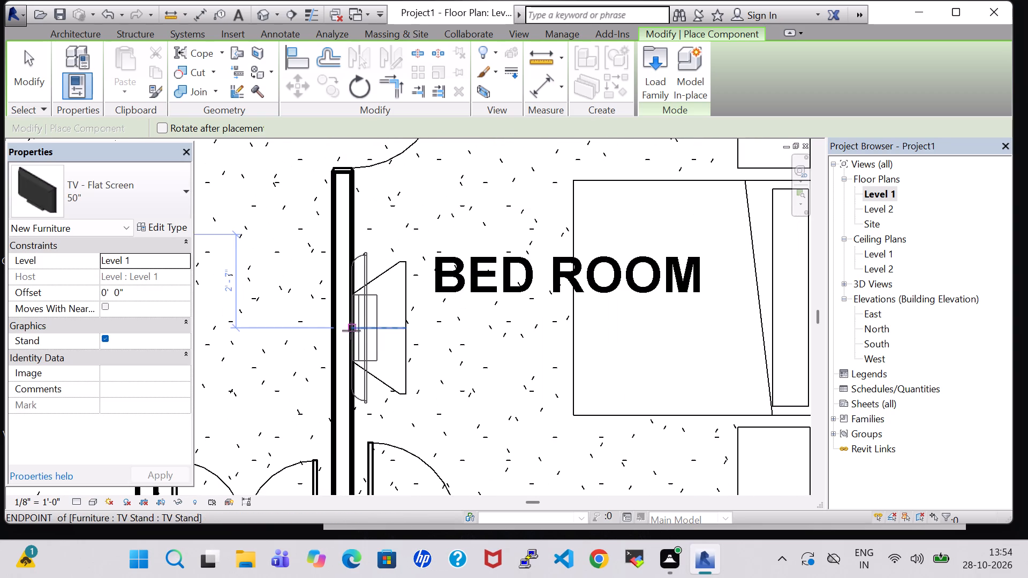
{"action": "left_click", "coordinate": [353, 331]}
{"action": "key", "text": "Escape"}
{"action": "key", "text": "Escape"}
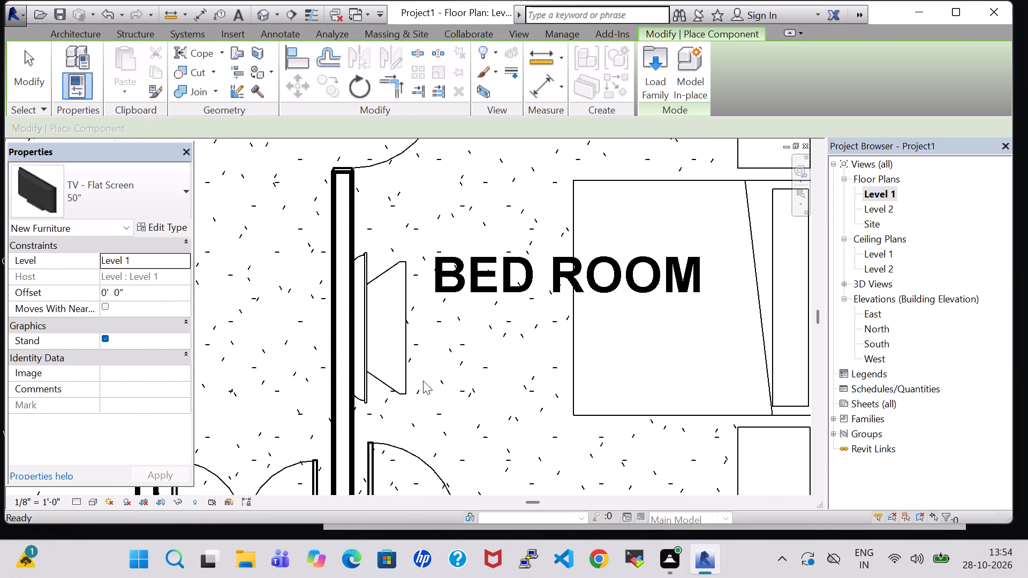
Nudge the southern bedroom's TV slightly east off the wall and set its offset to 3' 0".
{"action": "left_click", "coordinate": [357, 345]}
{"action": "left_click", "coordinate": [440, 353]}
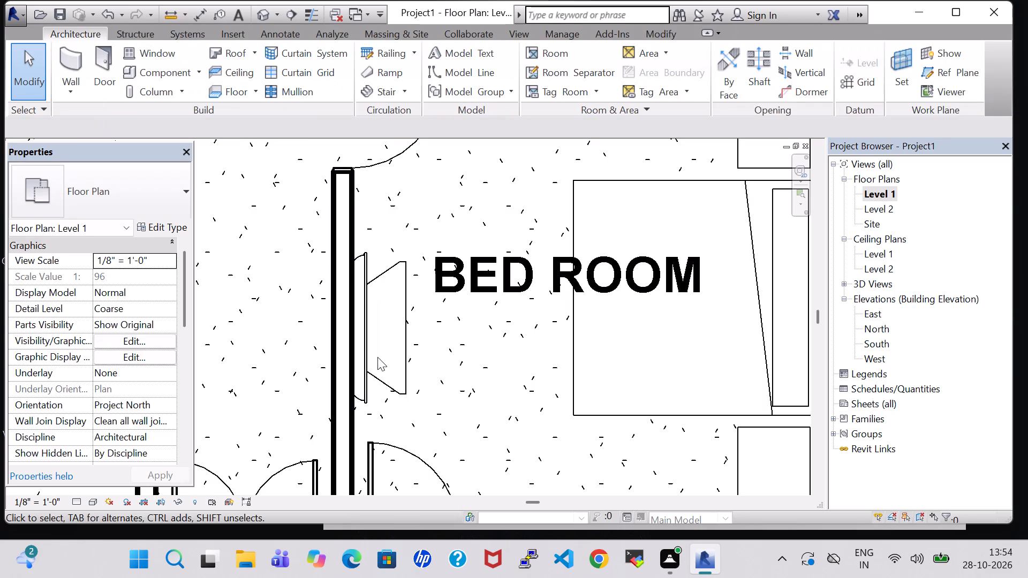
{"action": "left_click", "coordinate": [369, 357]}
{"action": "key", "text": "Right"}
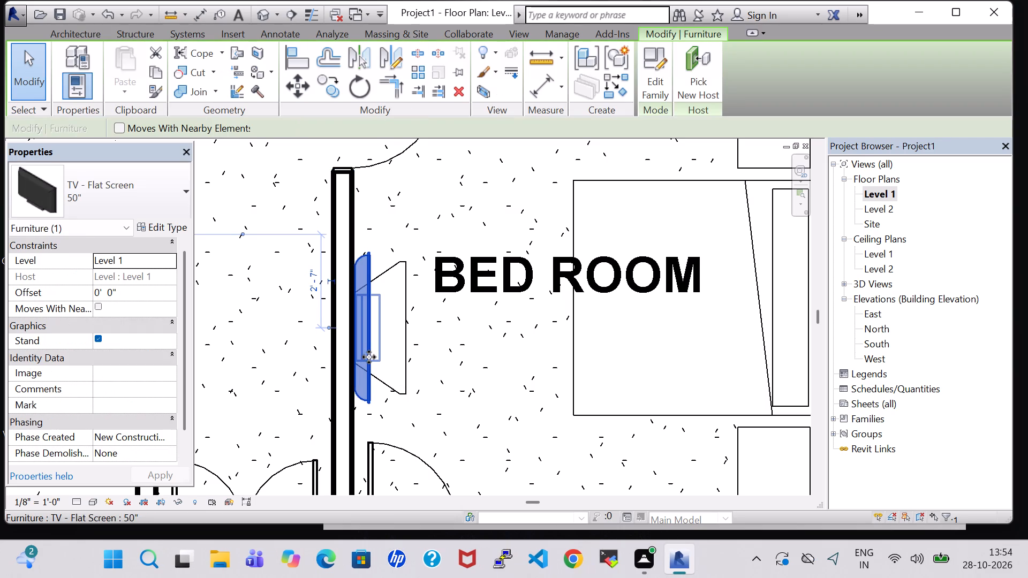
{"action": "left_click", "coordinate": [101, 292]}
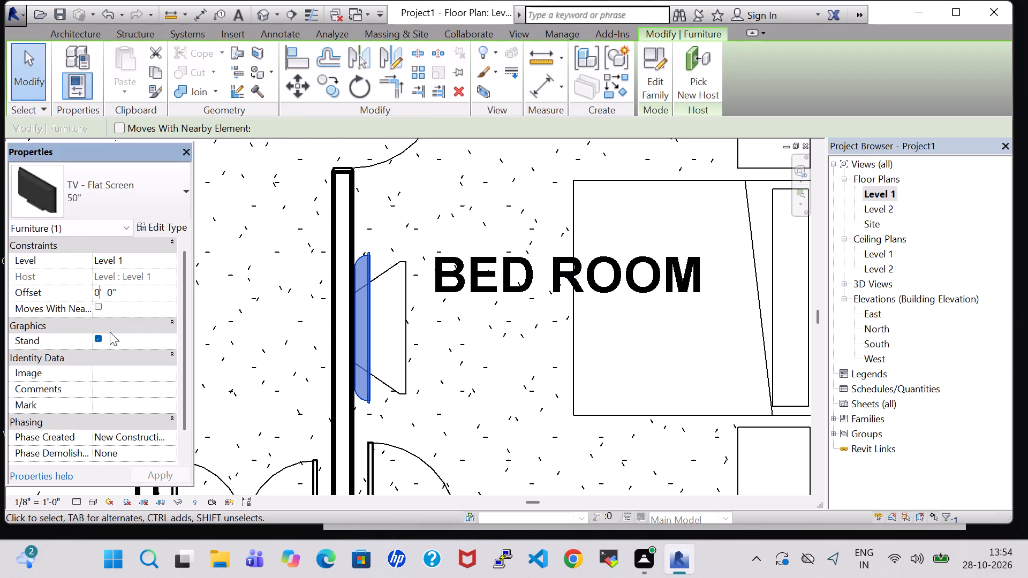
{"action": "key", "text": "BackSpace"}
{"action": "key", "text": "3"}
{"action": "key", "text": "Return"}
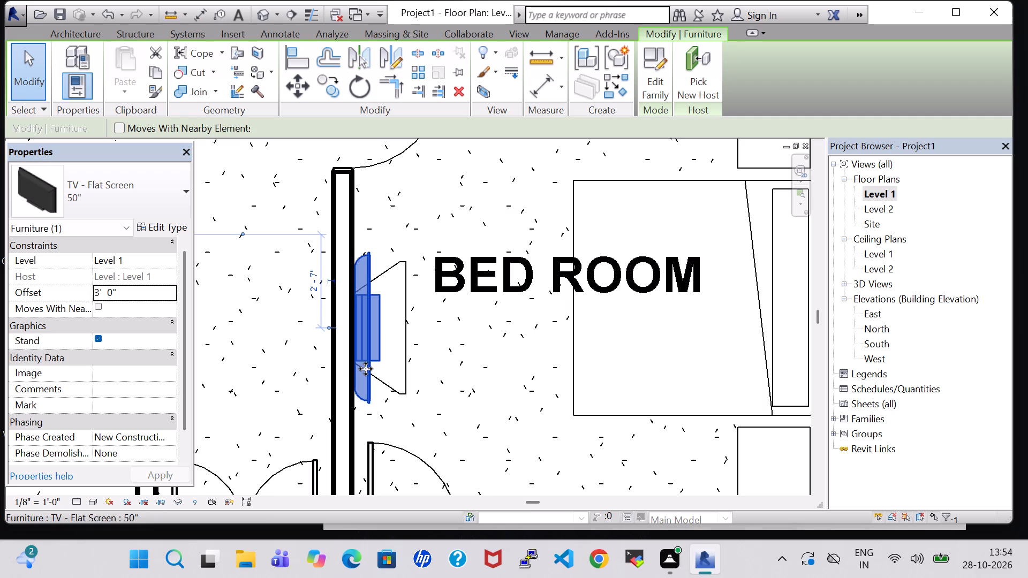
{"action": "key", "text": "Right"}
{"action": "key", "text": "Left"}
{"action": "left_click", "coordinate": [471, 228]}
Set the north-east bedroom TV's offset to 3' 0" and nudge it slightly north, away from the wall.
{"action": "scroll", "coordinate": [471, 228], "scroll_direction": "down", "scroll_amount": 2}
{"action": "middle_click_drag", "start_coordinate": [477, 214], "coordinate": [177, 506]}
{"action": "middle_click_drag", "start_coordinate": [299, 323], "coordinate": [299, 323]}
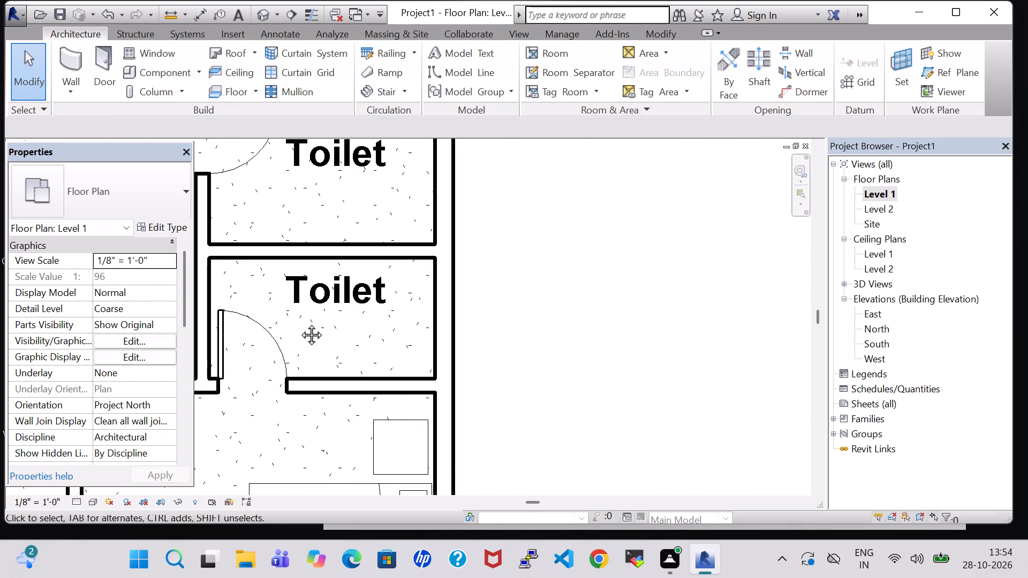
{"action": "middle_click_drag", "start_coordinate": [299, 323], "coordinate": [382, 546]}
{"action": "left_click", "coordinate": [358, 296]}
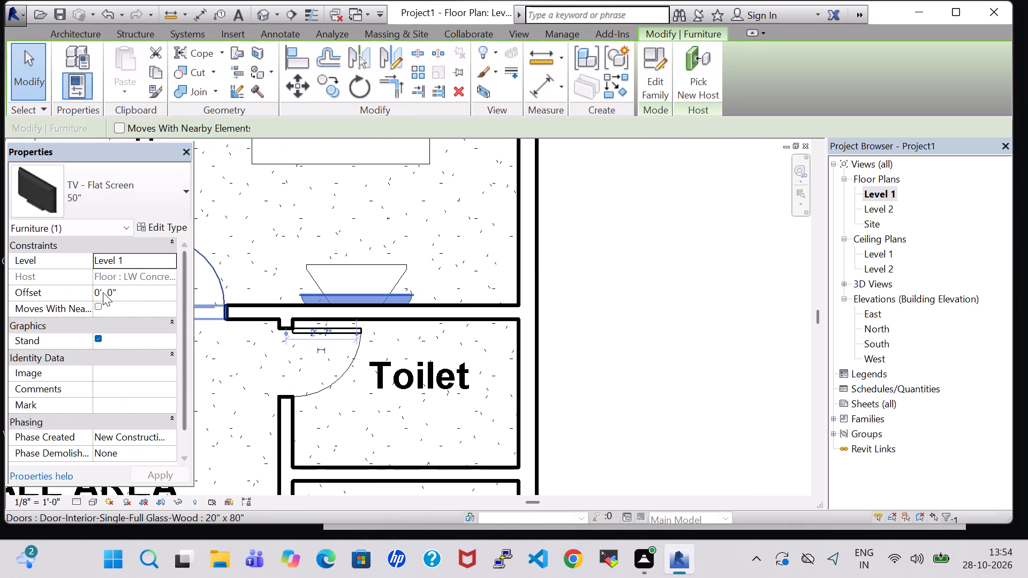
{"action": "left_click", "coordinate": [101, 291]}
{"action": "key", "text": "BackSpace"}
{"action": "key", "text": "3"}
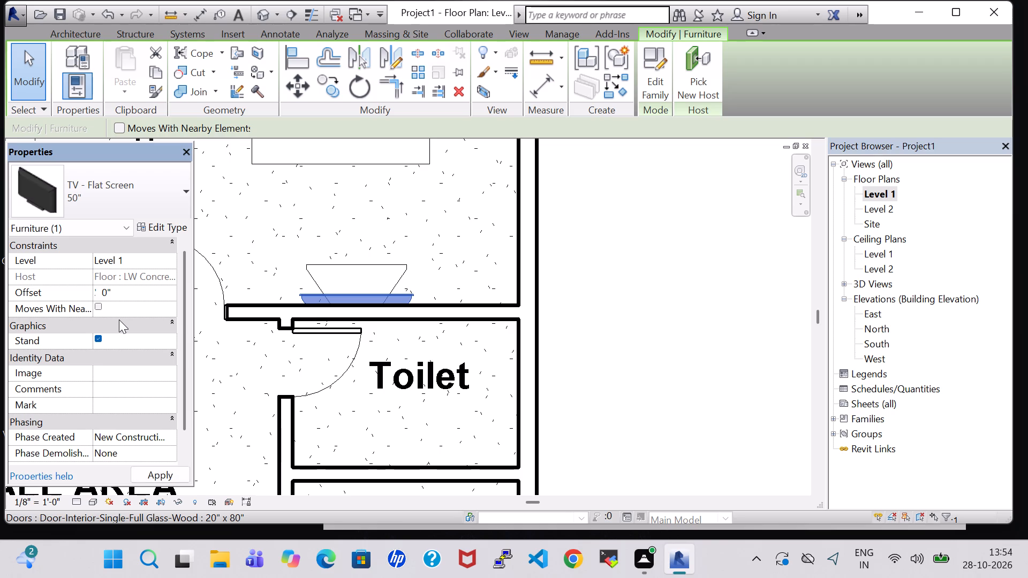
{"action": "key", "text": "Up"}
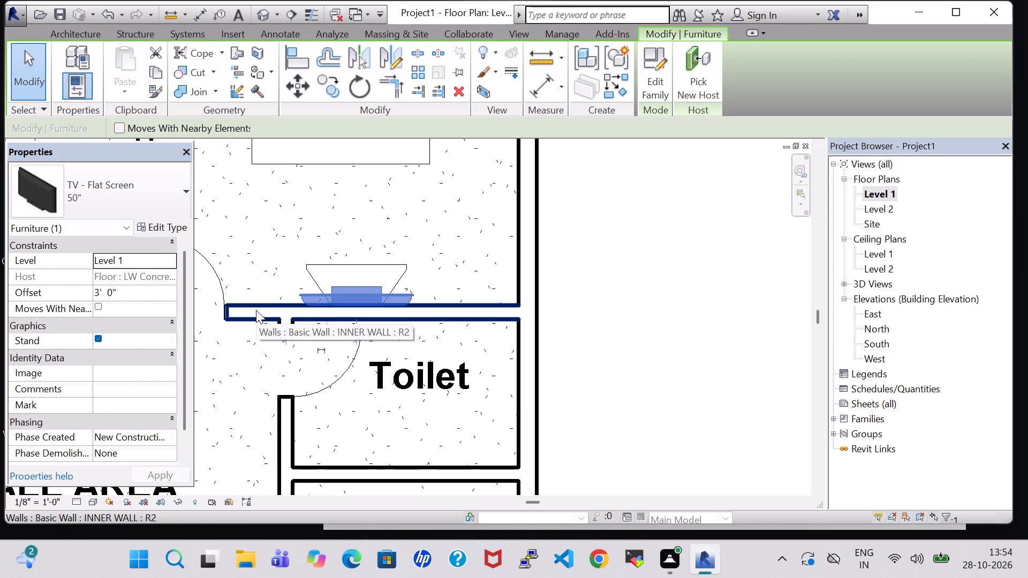
{"action": "key", "text": "Return"}
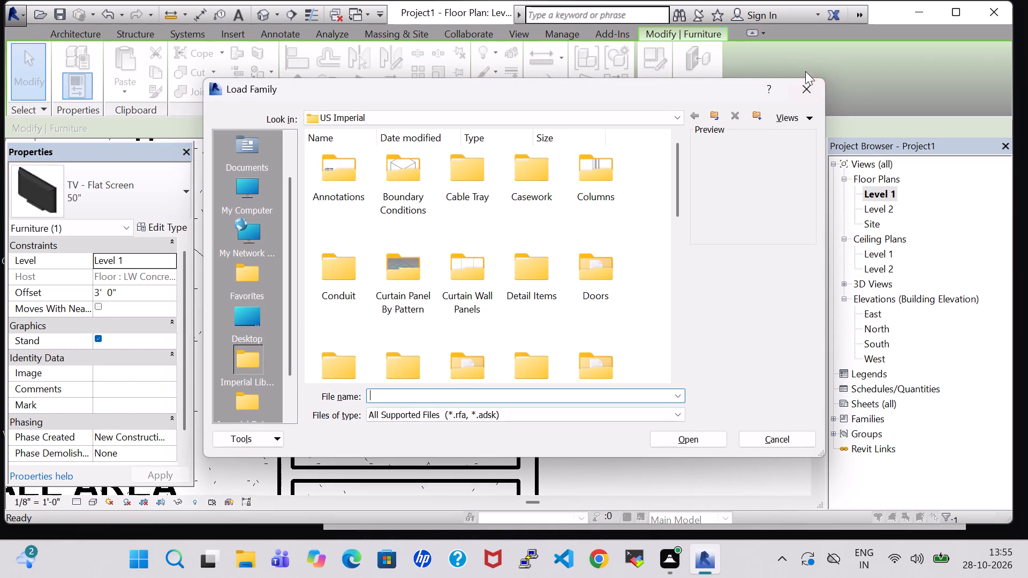
{"action": "left_click", "coordinate": [805, 83]}
{"action": "left_click", "coordinate": [363, 298]}
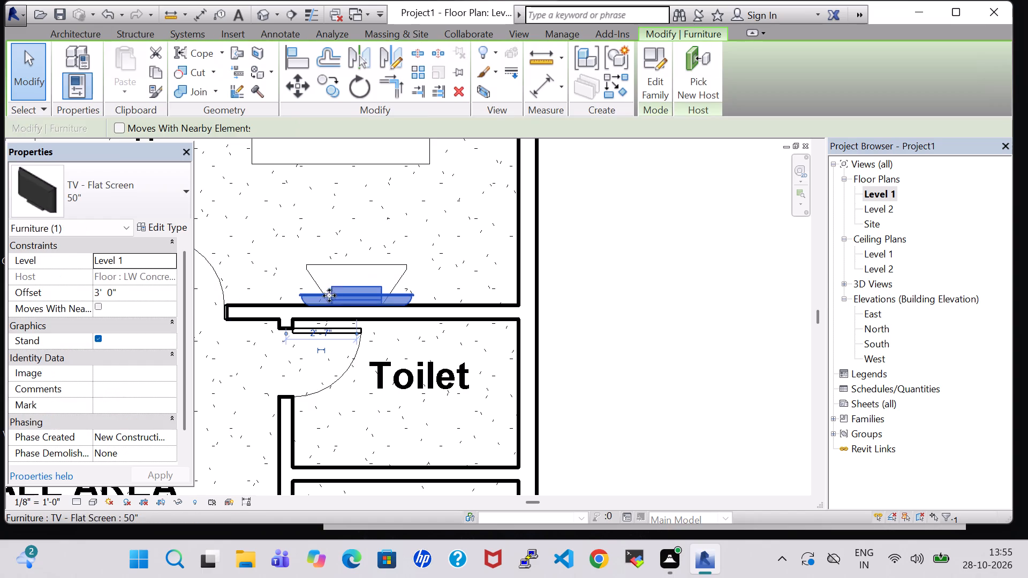
{"action": "key", "text": "Up"}
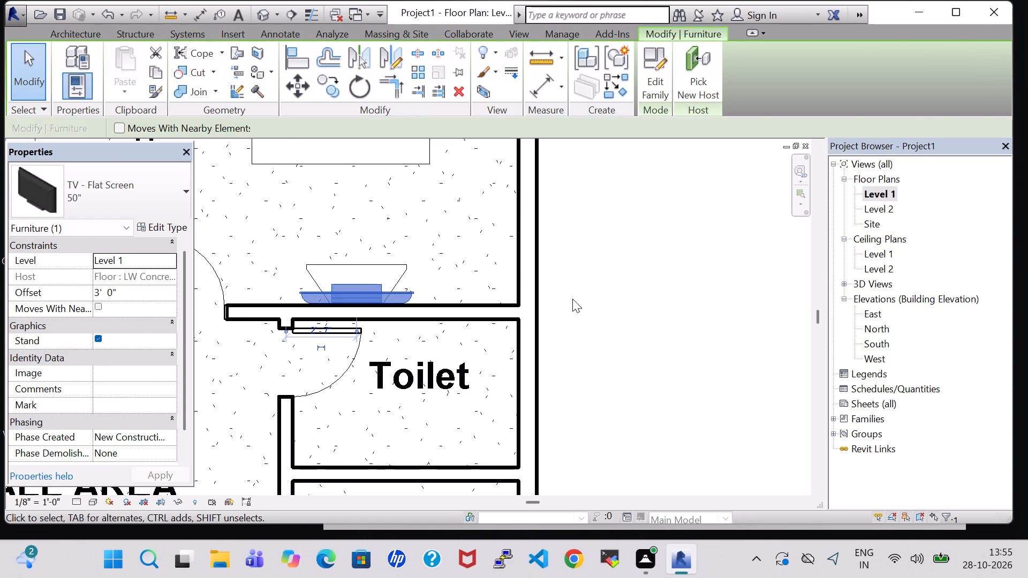
{"action": "left_click", "coordinate": [638, 299]}
Set the north-west bedroom TV's offset to 3' 0", leaving it at its position against the wall.
{"action": "scroll", "coordinate": [638, 299], "scroll_direction": "down", "scroll_amount": 3}
{"action": "middle_click_drag", "start_coordinate": [636, 285], "coordinate": [719, 345]}
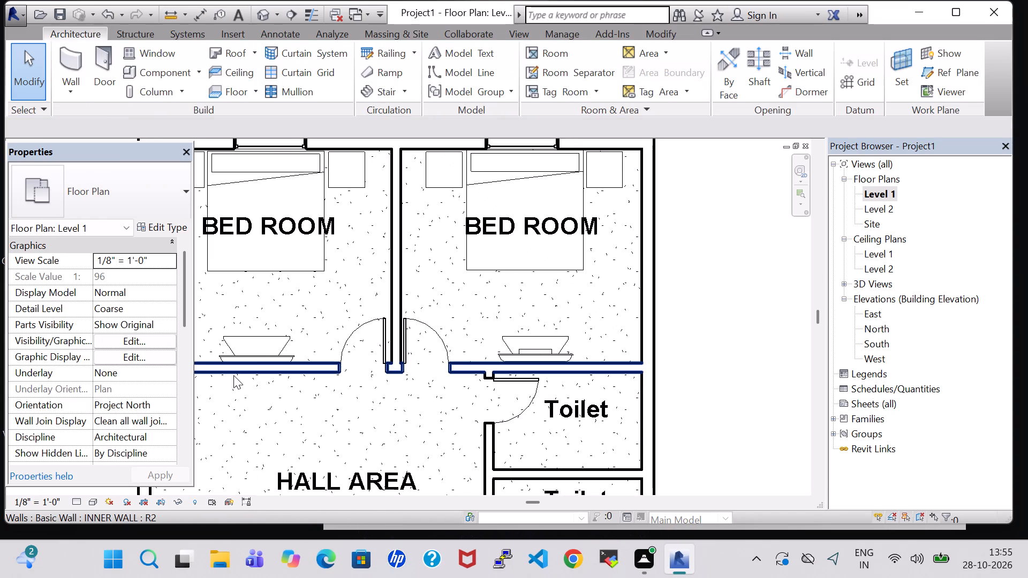
{"action": "left_click", "coordinate": [251, 355]}
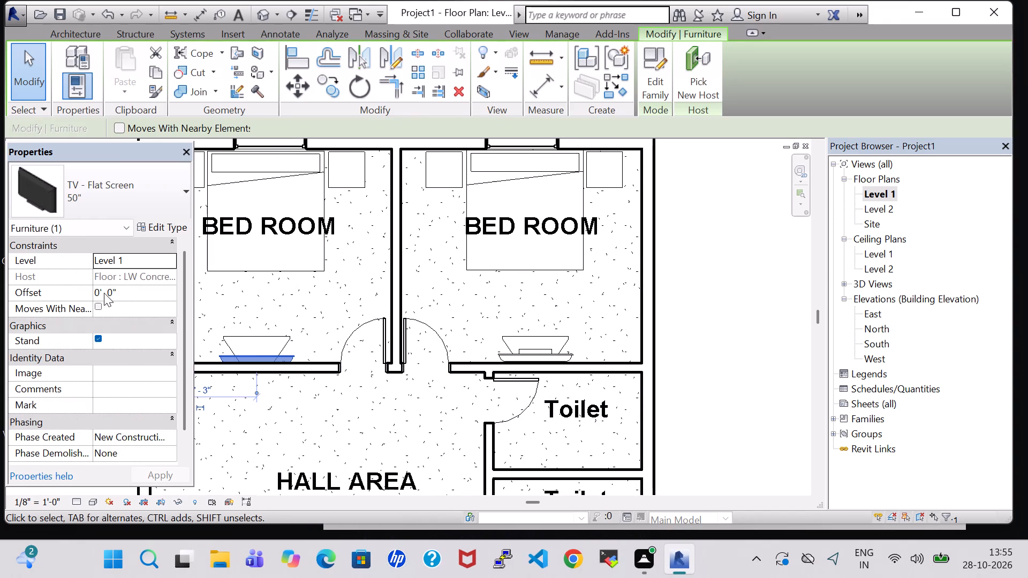
{"action": "left_click", "coordinate": [100, 290]}
{"action": "key", "text": "BackSpace"}
{"action": "key", "text": "3"}
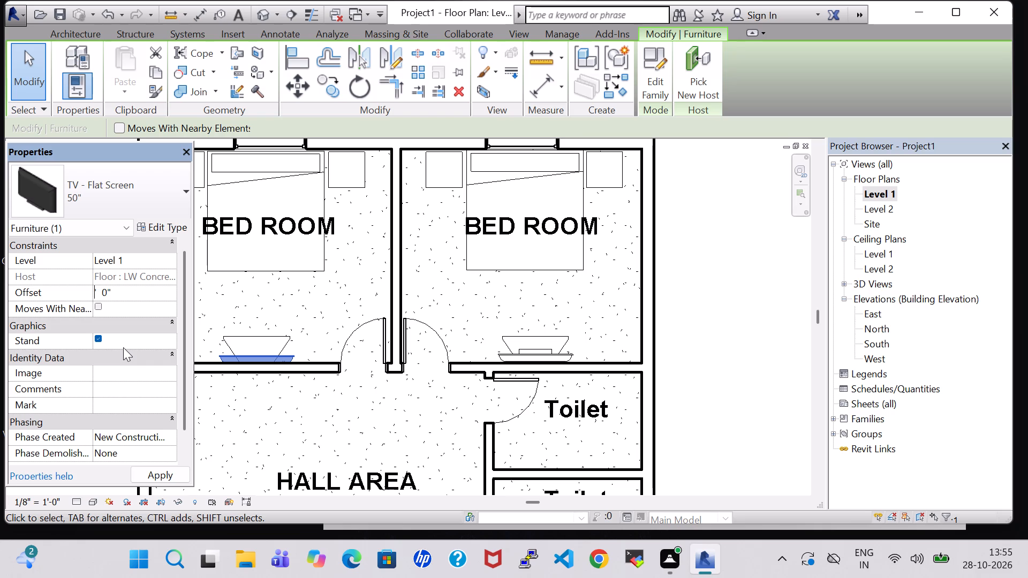
{"action": "key", "text": "Return"}
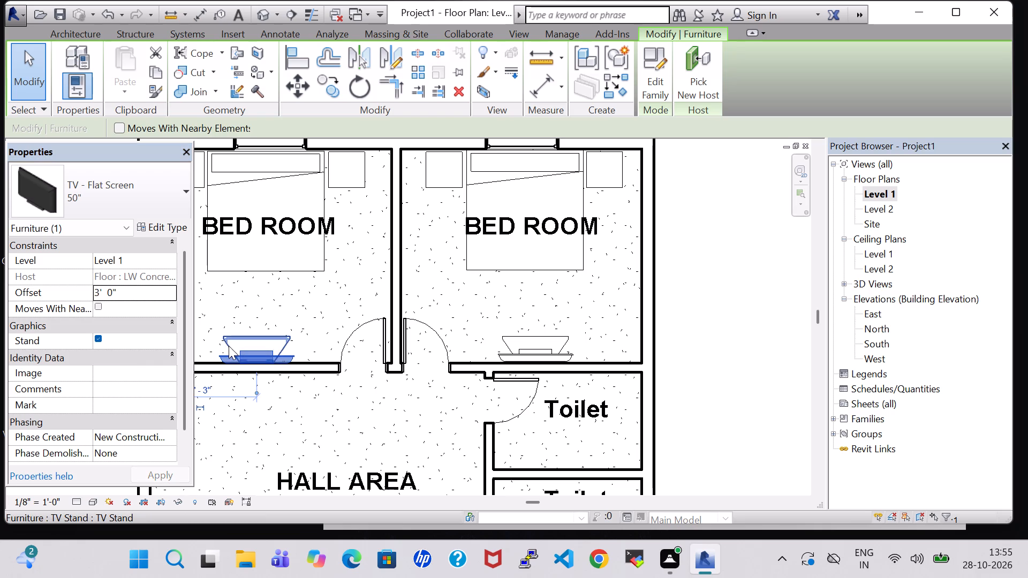
{"action": "key", "text": "Up"}
{"action": "key", "text": "Down"}
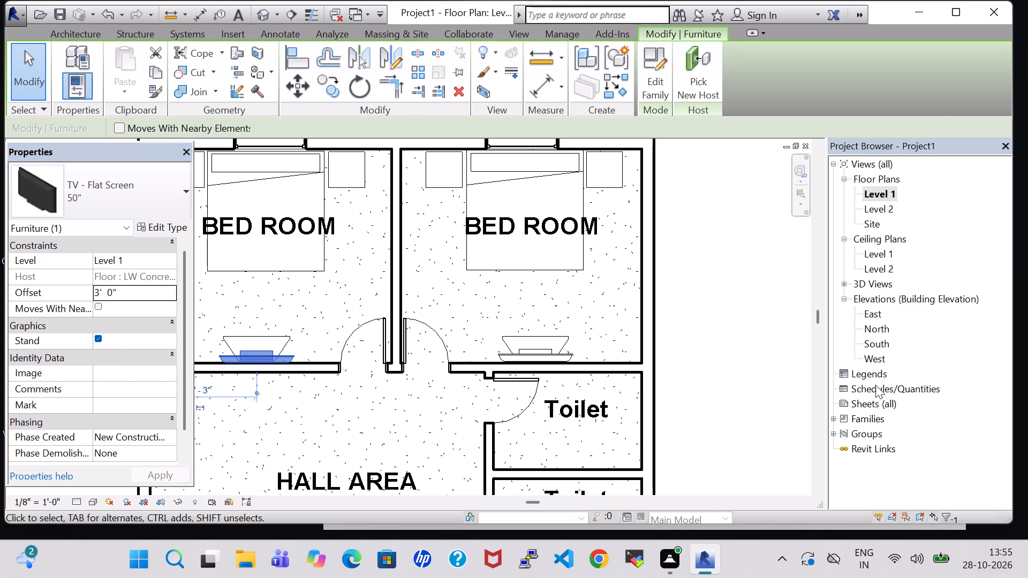
{"action": "left_click", "coordinate": [709, 383]}
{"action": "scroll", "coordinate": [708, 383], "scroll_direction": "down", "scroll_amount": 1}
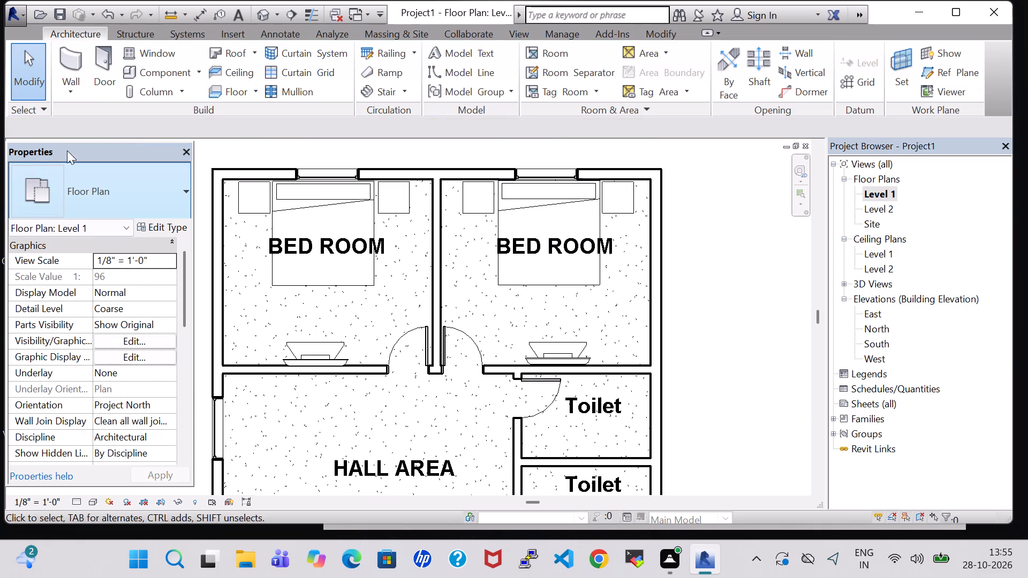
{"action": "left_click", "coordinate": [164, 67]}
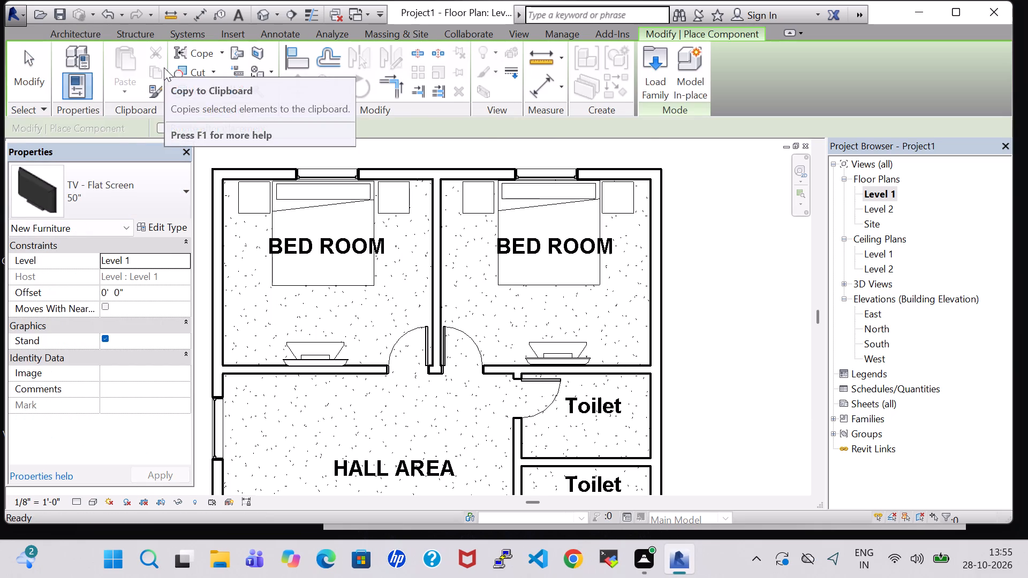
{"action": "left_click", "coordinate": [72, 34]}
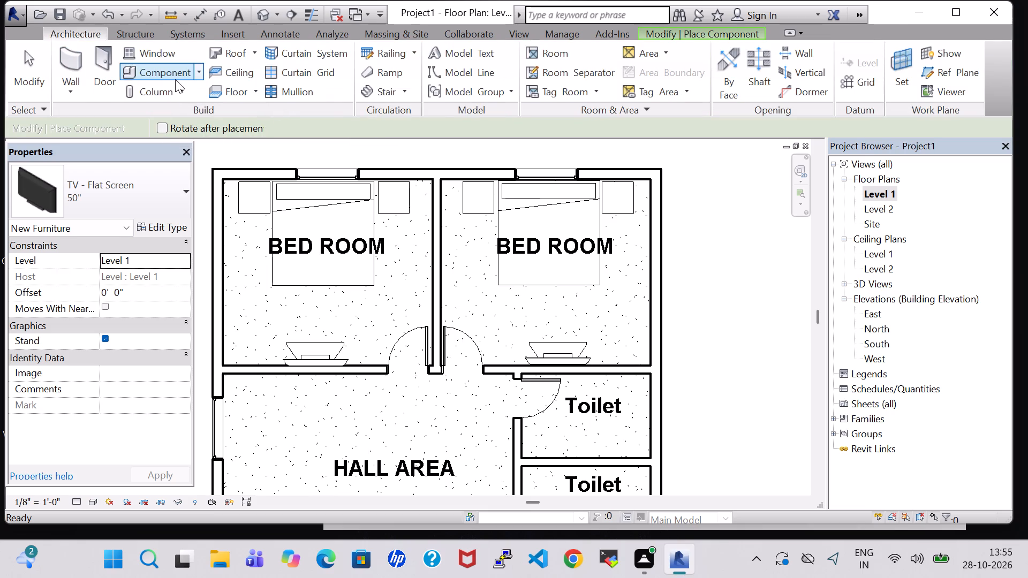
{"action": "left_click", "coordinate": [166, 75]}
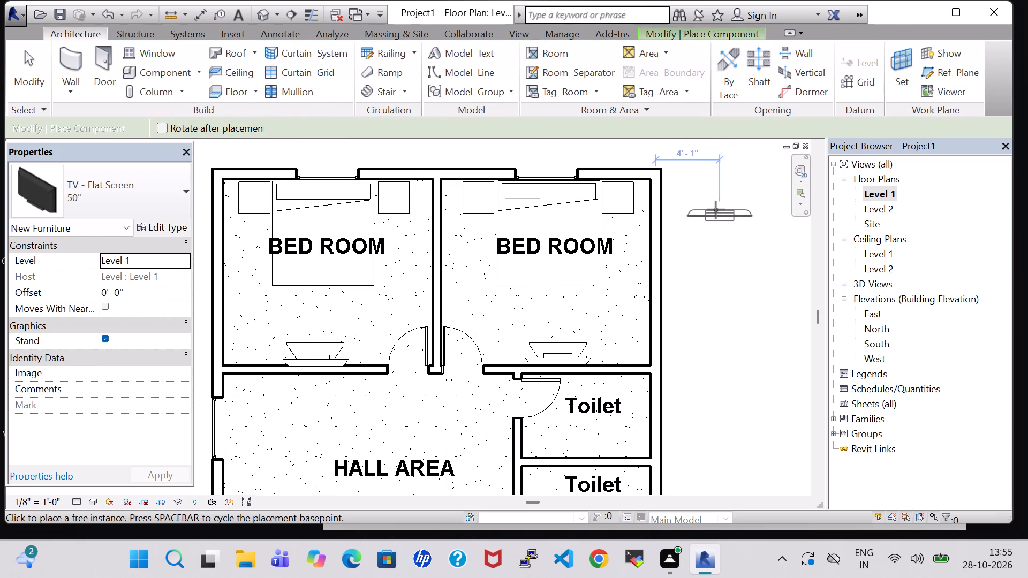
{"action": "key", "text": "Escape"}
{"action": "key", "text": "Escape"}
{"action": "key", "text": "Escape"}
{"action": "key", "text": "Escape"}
Load the Dresser family from the Furniture > Storage folder of the US Imperial library for component placement.
{"action": "left_click", "coordinate": [163, 76]}
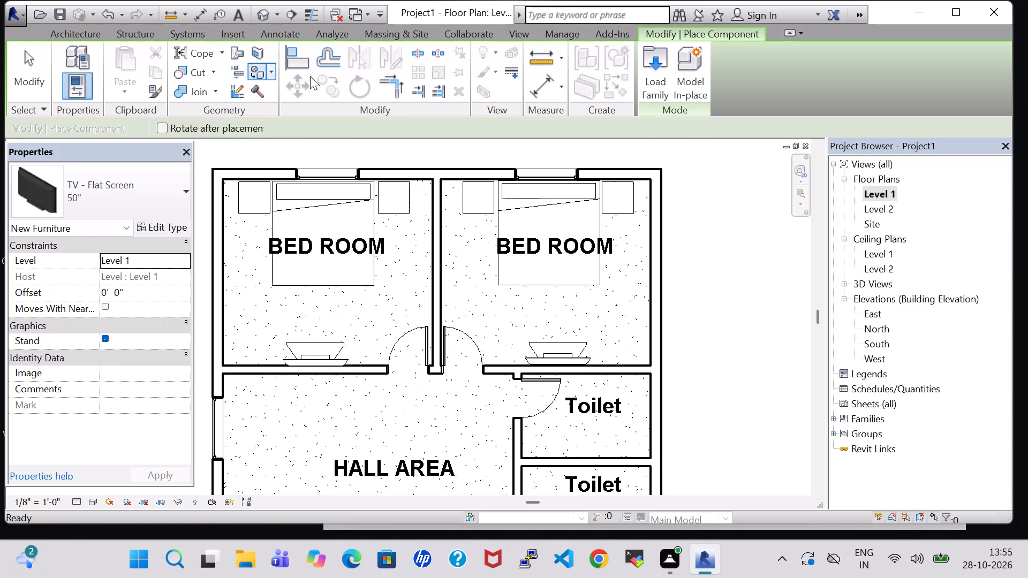
{"action": "left_click", "coordinate": [653, 75]}
{"action": "scroll", "coordinate": [513, 219], "scroll_direction": "down", "scroll_amount": 1}
{"action": "double_click", "coordinate": [599, 250]}
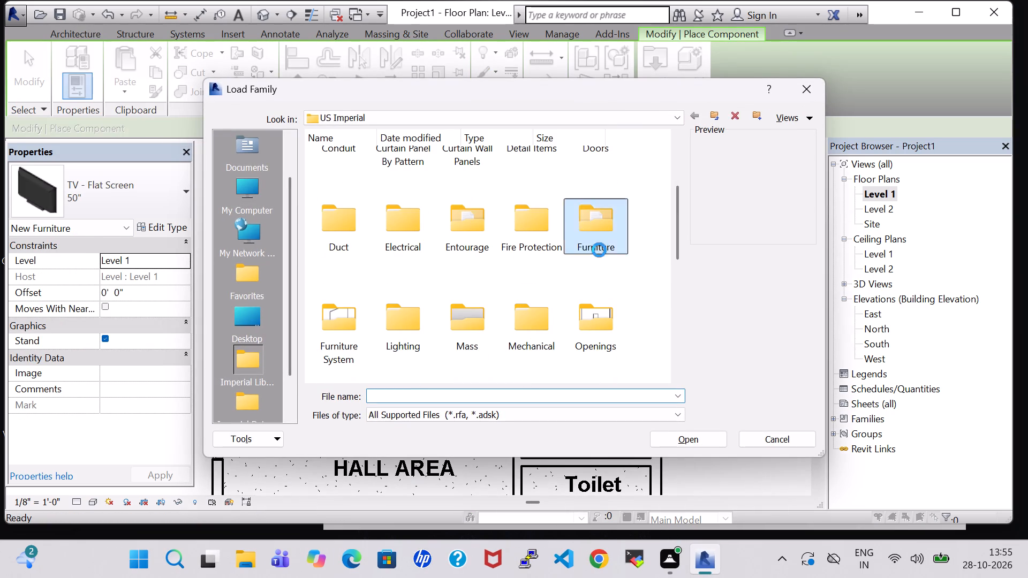
{"action": "double_click", "coordinate": [462, 173]}
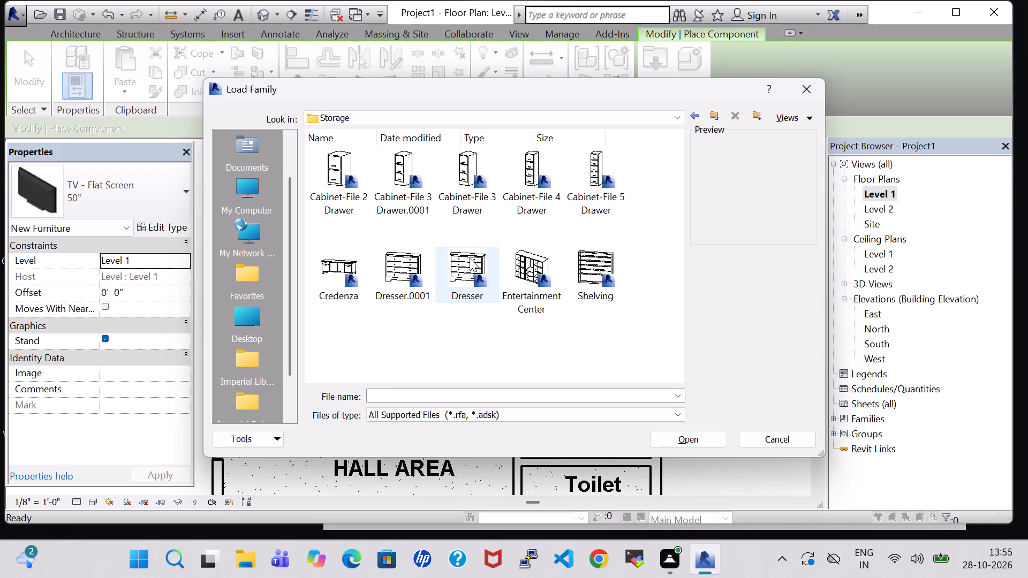
{"action": "left_click", "coordinate": [470, 258]}
{"action": "left_click", "coordinate": [684, 439]}
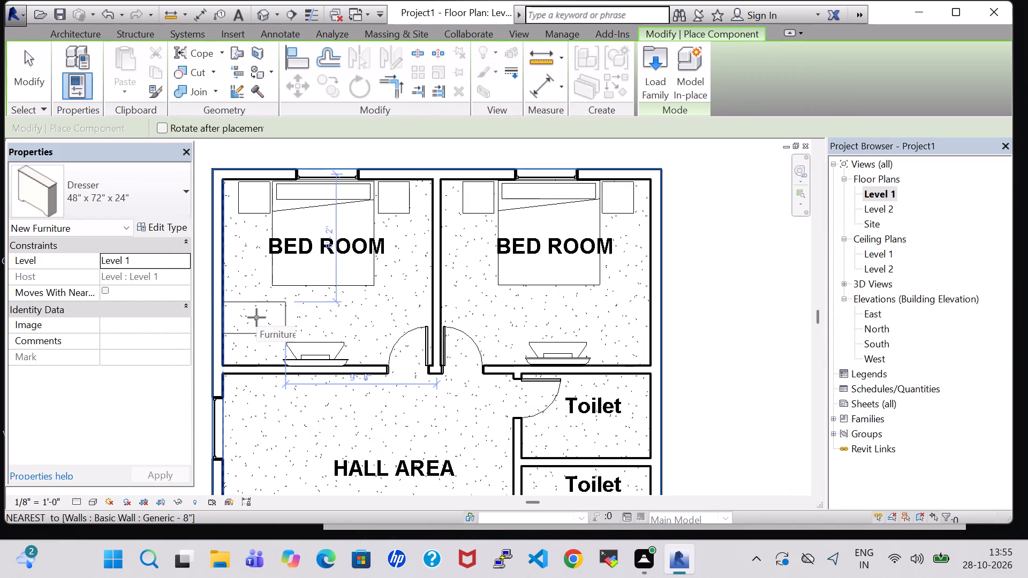
Place a 48" x 72" x 24" Dresser, rotated lengthwise along the north-west bedroom's west wall near its south end, and end the placement.
{"action": "scroll", "coordinate": [256, 317], "scroll_direction": "up", "scroll_amount": 2}
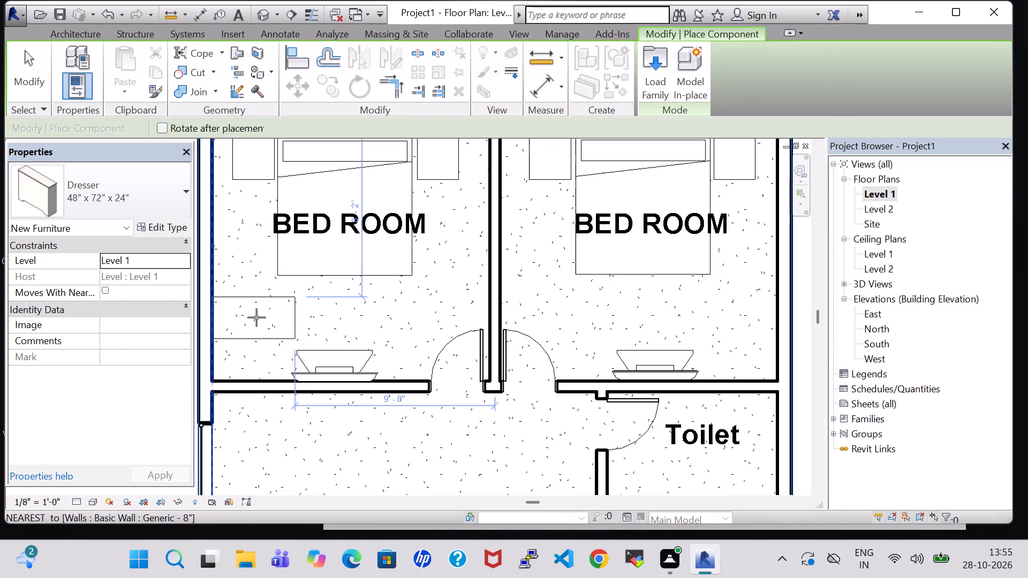
{"action": "key", "text": "space"}
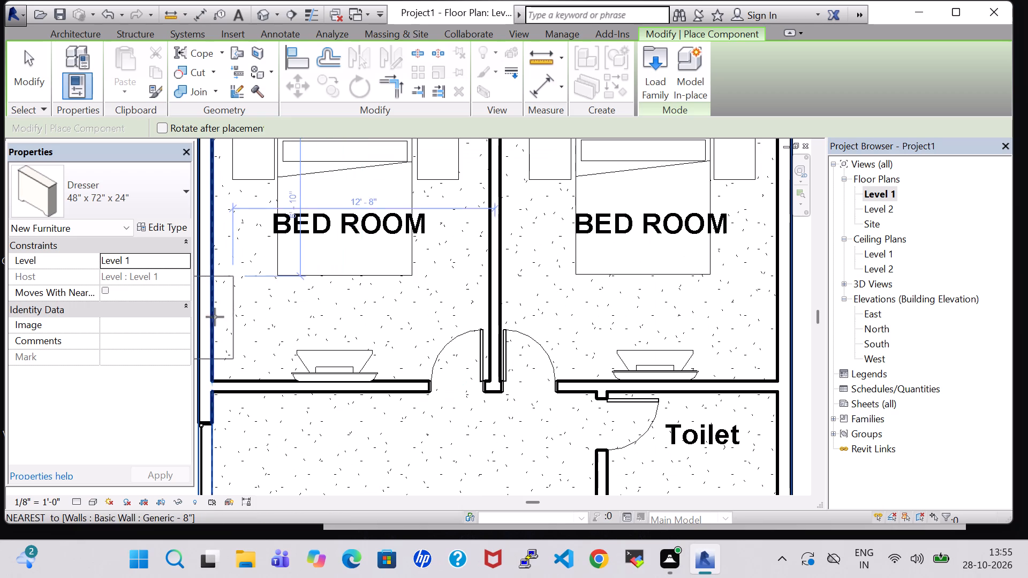
{"action": "left_click", "coordinate": [233, 326]}
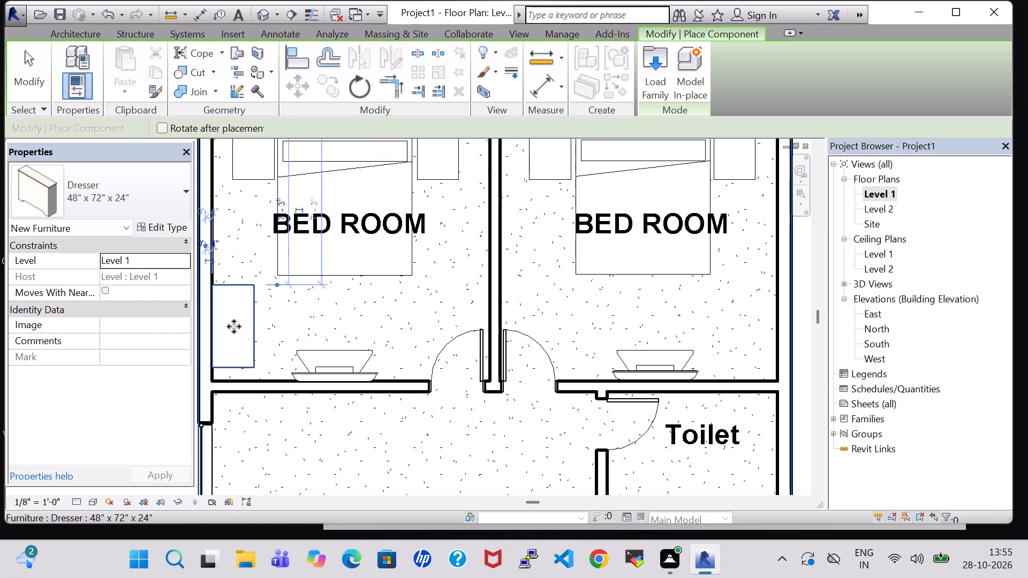
{"action": "scroll", "coordinate": [432, 328], "scroll_direction": "down", "scroll_amount": 3}
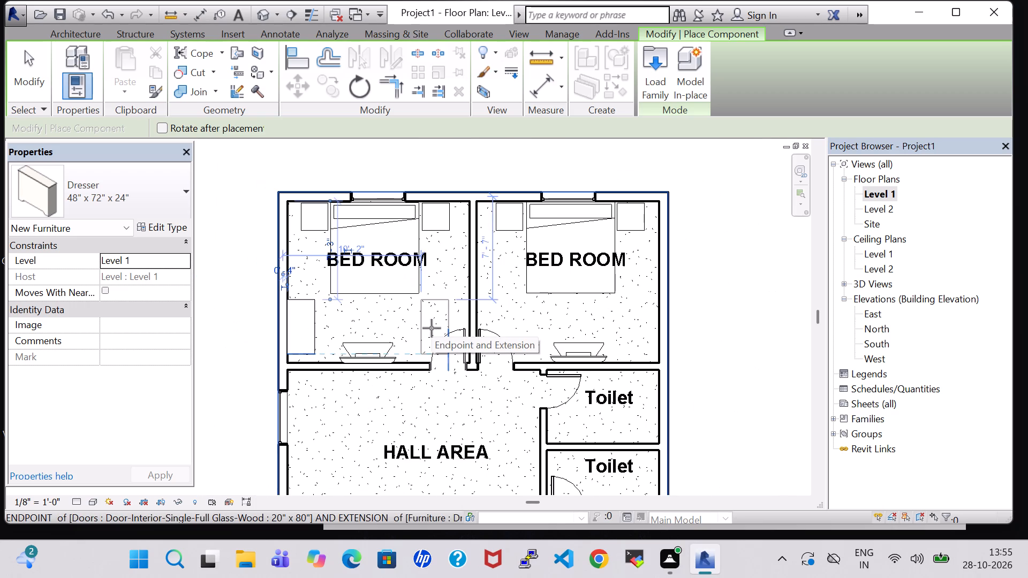
{"action": "key", "text": "Escape"}
{"action": "key", "text": "Escape"}
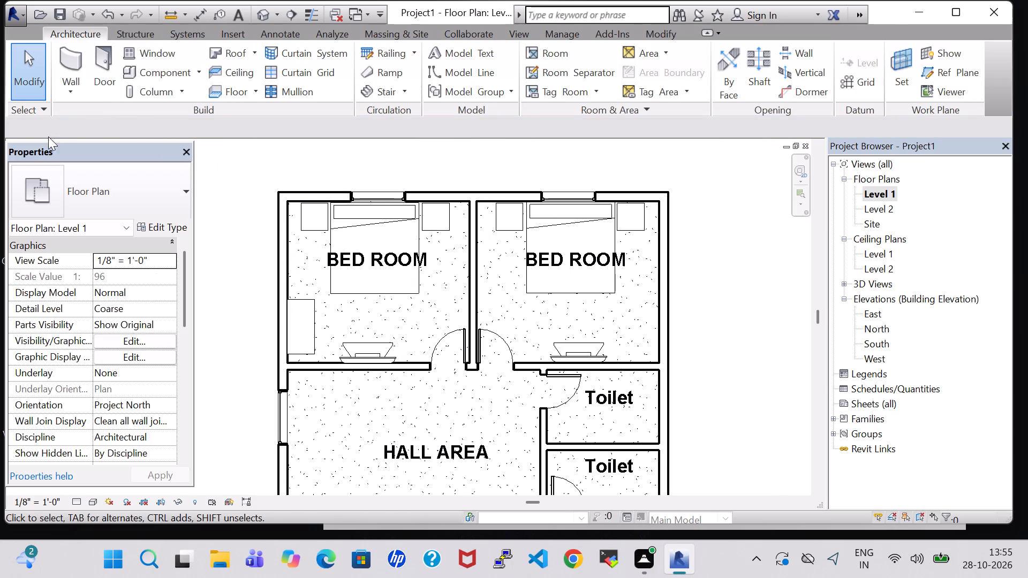
Place a 48" x 72" x 24" Dresser, rotated lengthwise against the north-east bedroom's west wall beside the bed.
{"action": "left_click", "coordinate": [146, 73]}
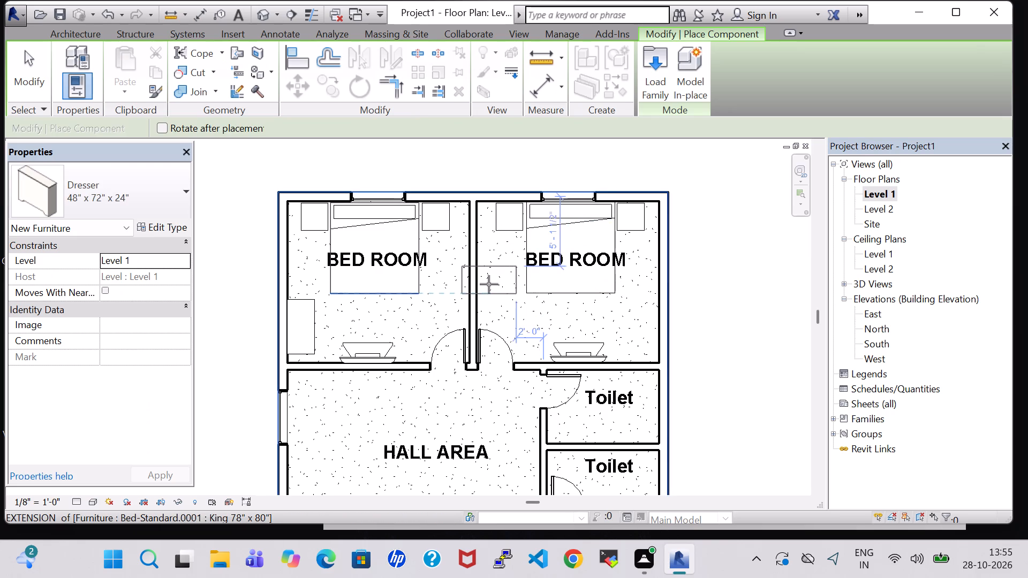
{"action": "key", "text": "space"}
{"action": "left_click", "coordinate": [495, 284]}
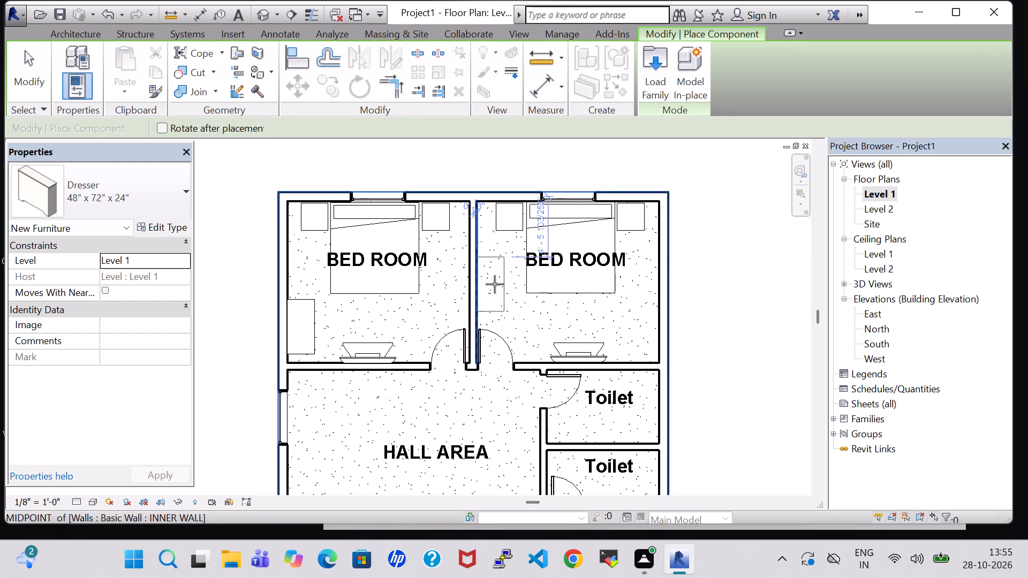
Place another 48" x 72" x 24" Dresser along the south-east bedroom's south wall, beside the night stand, and end the placement.
{"action": "scroll", "coordinate": [565, 340], "scroll_direction": "down", "scroll_amount": 3}
{"action": "middle_click_drag", "start_coordinate": [565, 340], "coordinate": [517, 174]}
{"action": "scroll", "coordinate": [519, 340], "scroll_direction": "up", "scroll_amount": 3}
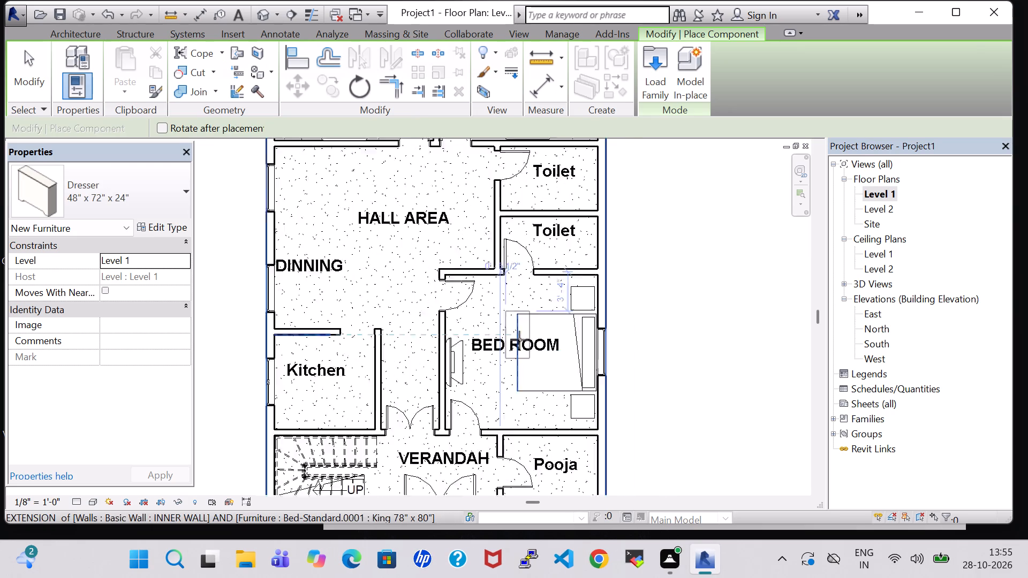
{"action": "scroll", "coordinate": [519, 340], "scroll_direction": "up", "scroll_amount": 1}
{"action": "key", "text": "space"}
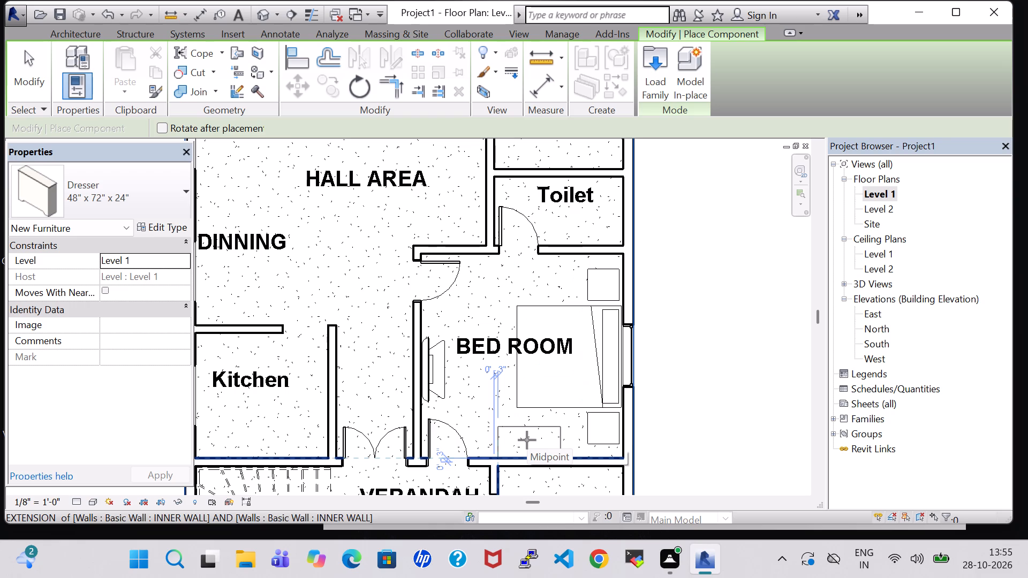
{"action": "key", "text": "Escape"}
{"action": "key", "text": "Escape"}
{"action": "key", "text": "Escape"}
{"action": "key", "text": "Escape"}
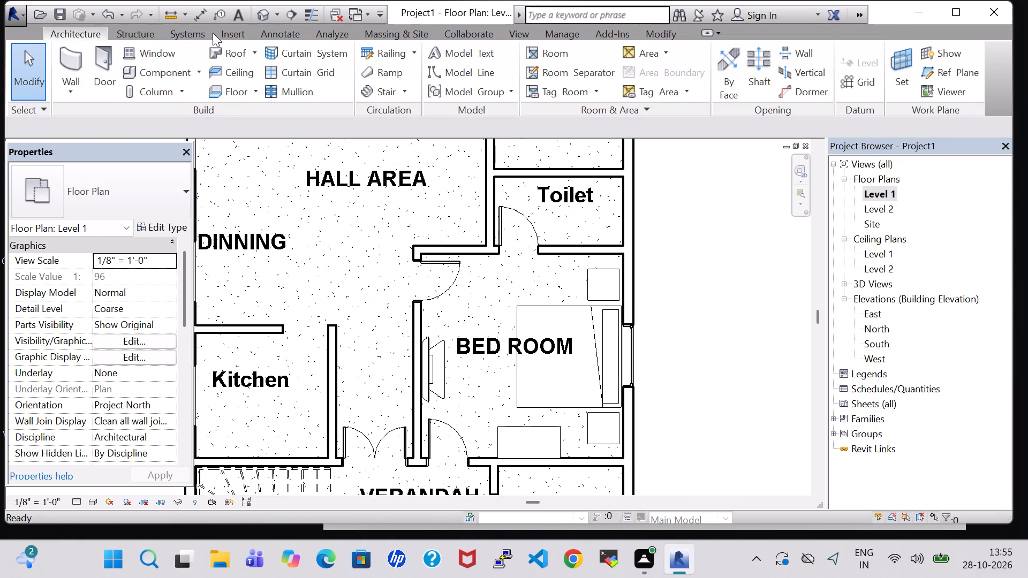
{"action": "key", "text": "Escape"}
Examine the bedroom furniture layout in the 3D view from several angles, including from above.
{"action": "left_click", "coordinate": [258, 12]}
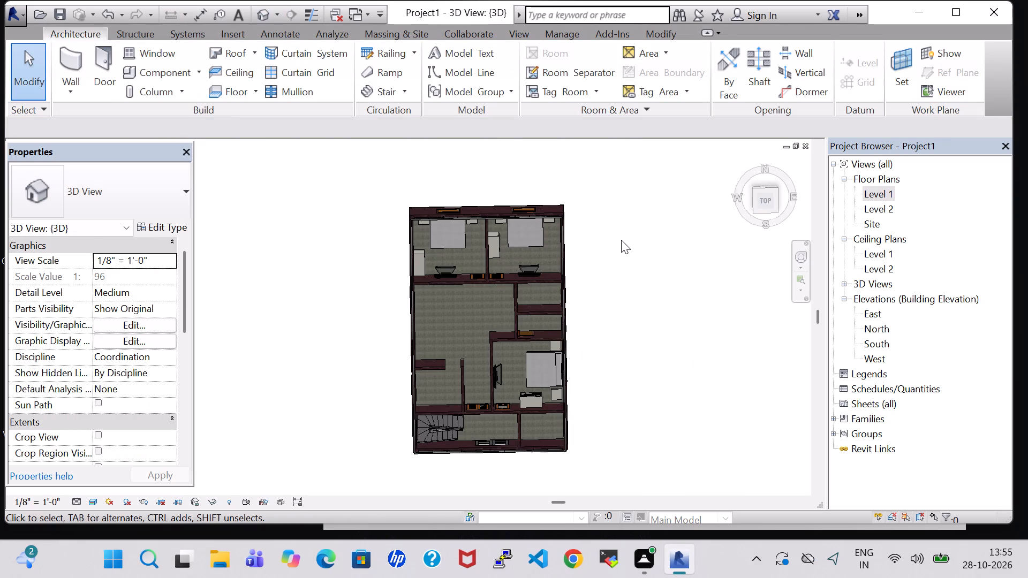
{"action": "middle_click_drag", "start_coordinate": [621, 224], "coordinate": [497, 190], "text": "shift"}
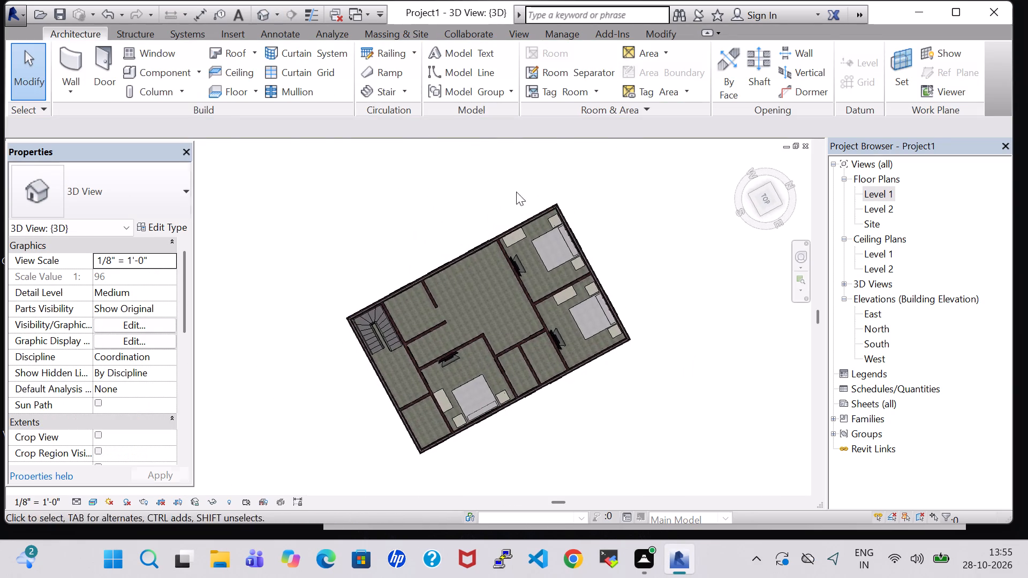
{"action": "middle_click_drag", "start_coordinate": [634, 283], "coordinate": [597, 186], "text": "shift"}
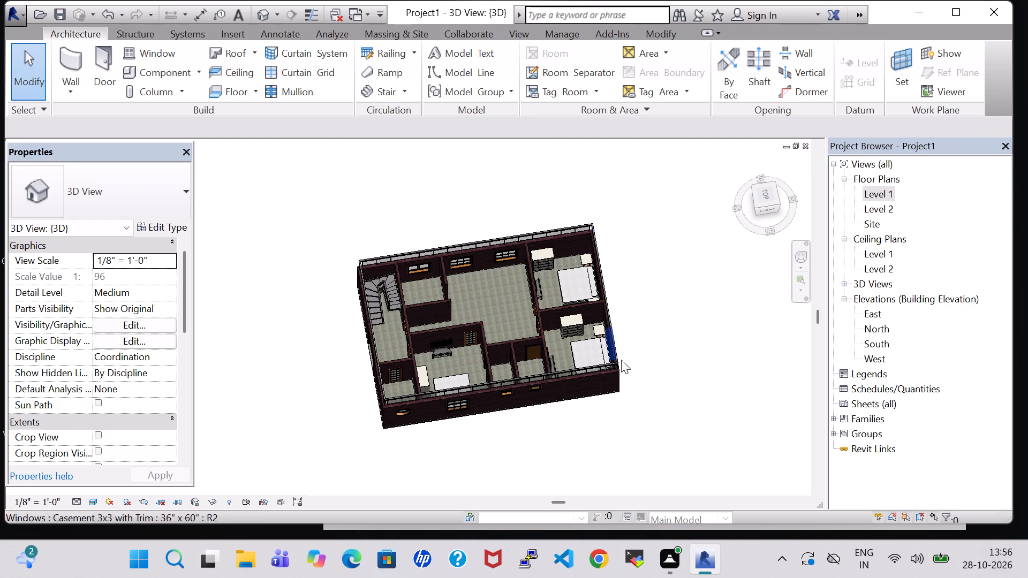
{"action": "middle_click_drag", "start_coordinate": [640, 371], "coordinate": [661, 361], "text": "shift"}
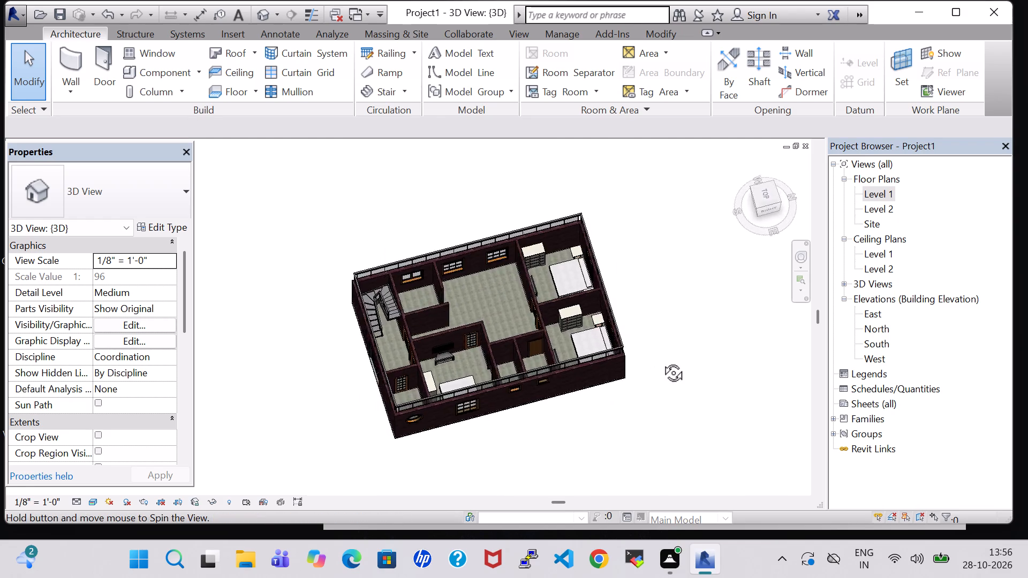
{"action": "middle_click_drag", "start_coordinate": [661, 361], "coordinate": [690, 410], "text": "shift"}
{"action": "middle_click_drag", "start_coordinate": [667, 353], "coordinate": [729, 381], "text": "shift"}
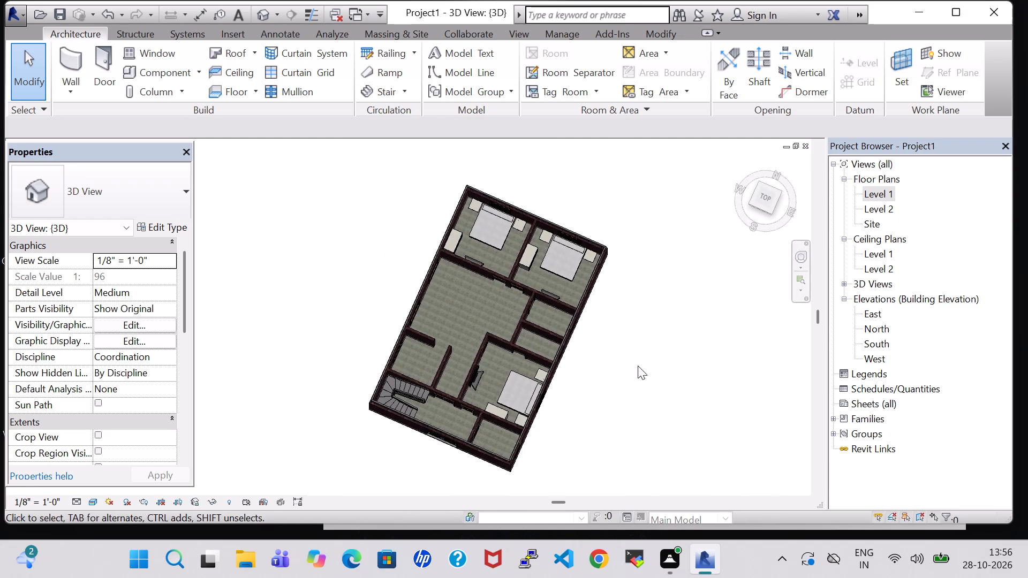
{"action": "middle_click_drag", "start_coordinate": [648, 358], "coordinate": [691, 381], "text": "shift"}
{"action": "scroll", "coordinate": [645, 324], "scroll_direction": "up", "scroll_amount": 2}
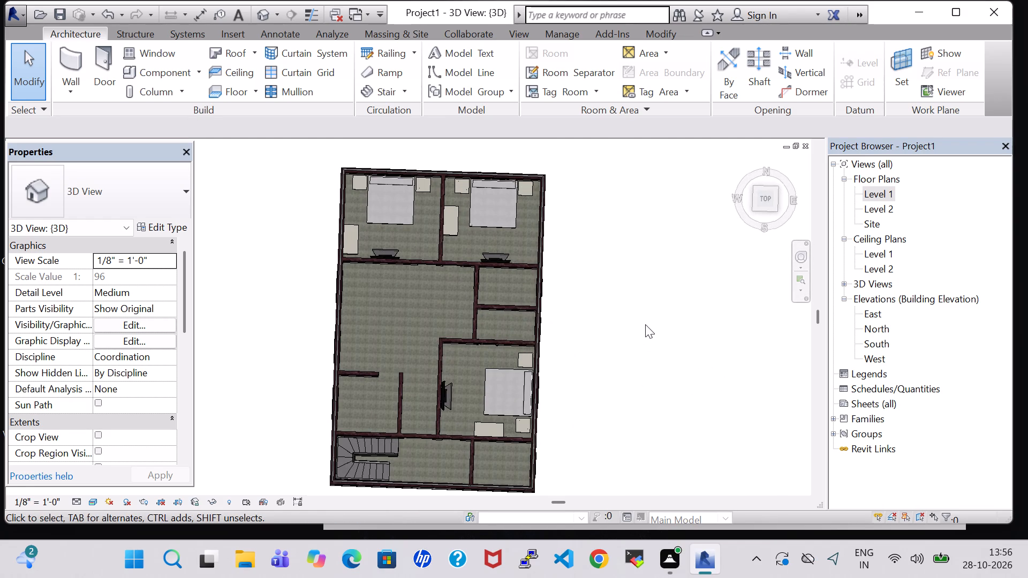
{"action": "middle_click_drag", "start_coordinate": [648, 327], "coordinate": [655, 314], "text": "shift"}
{"action": "middle_click_drag", "start_coordinate": [631, 313], "coordinate": [657, 300]}
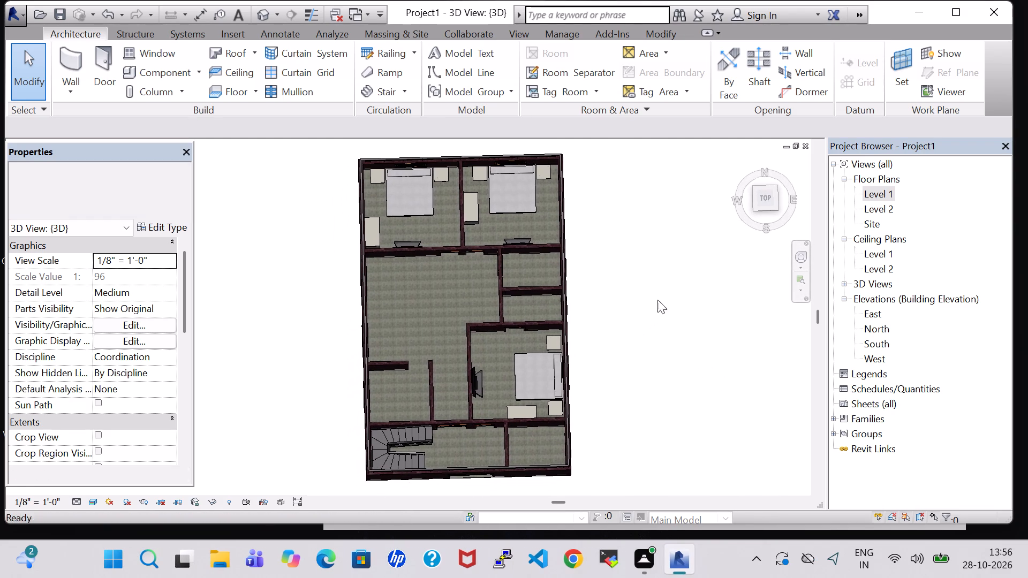
{"action": "middle_click_drag", "start_coordinate": [655, 278], "coordinate": [652, 286], "text": "shift"}
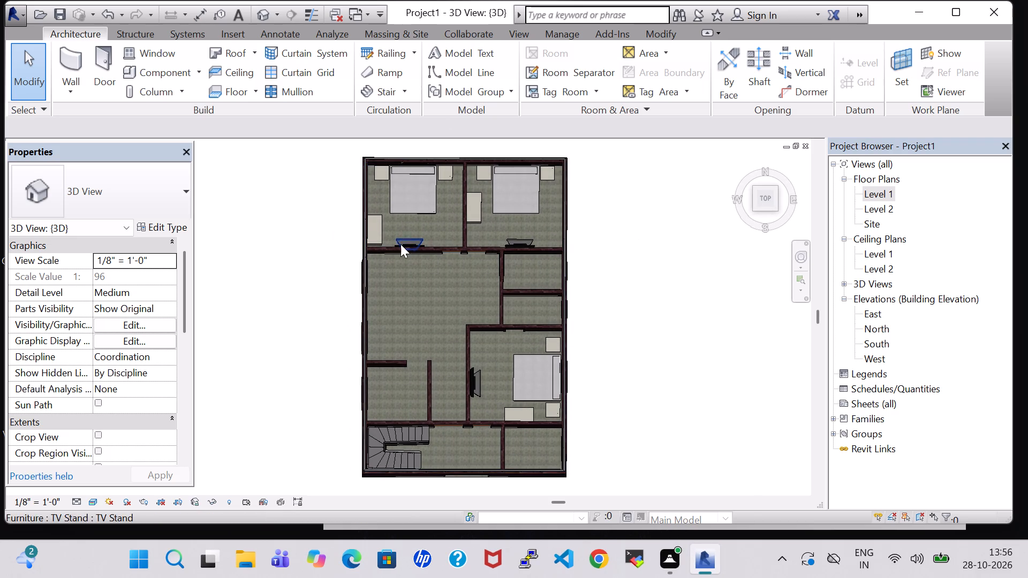
Return to the Level 1 floor plan and load the Mirror-Ellipse family from the US Imperial library's Furniture folder.
{"action": "double_click", "coordinate": [889, 191]}
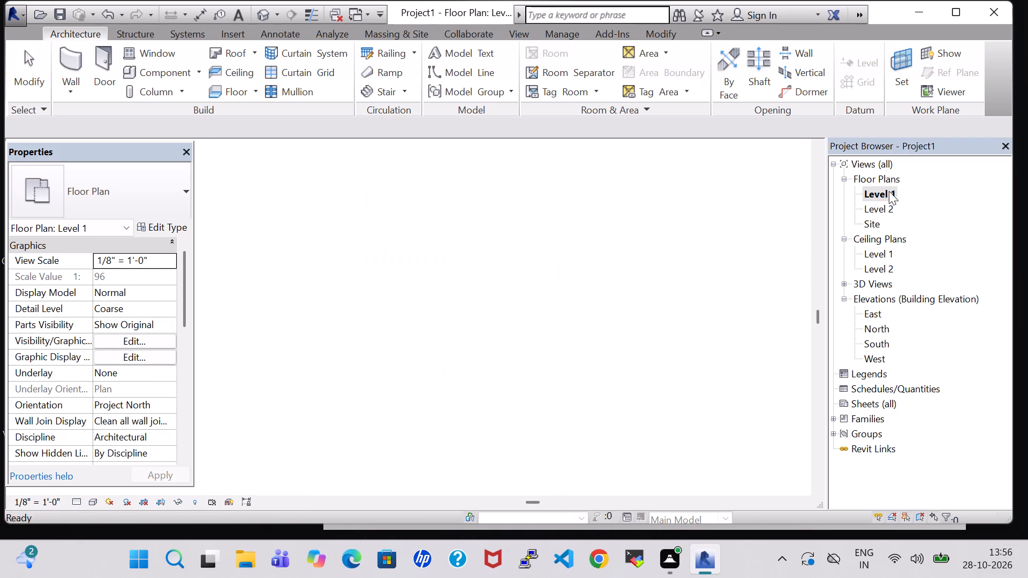
{"action": "scroll", "coordinate": [414, 276], "scroll_direction": "down", "scroll_amount": 6}
{"action": "middle_click_drag", "start_coordinate": [548, 230], "coordinate": [584, 318]}
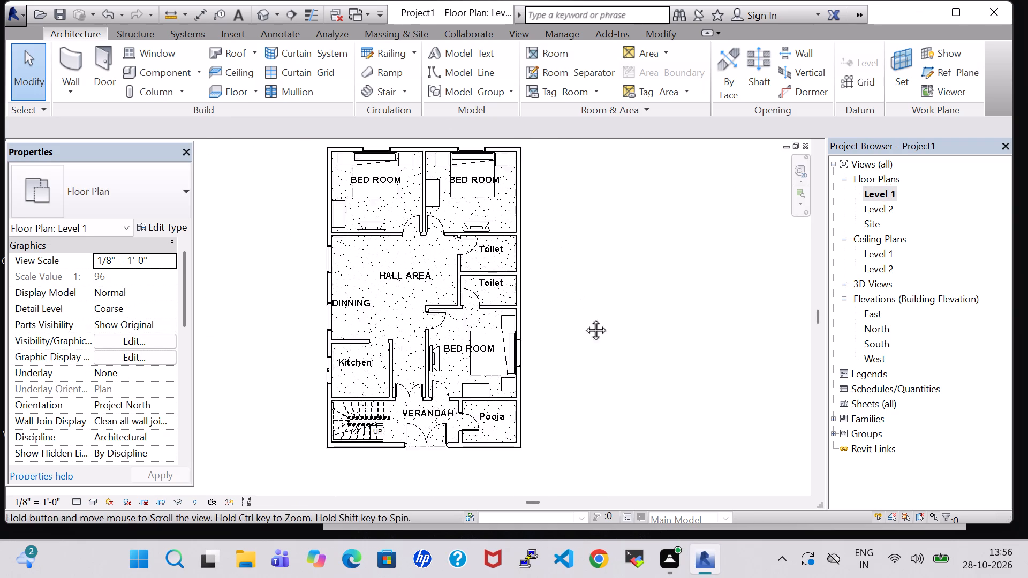
{"action": "middle_click_drag", "start_coordinate": [584, 318], "coordinate": [593, 362]}
{"action": "left_click", "coordinate": [155, 74]}
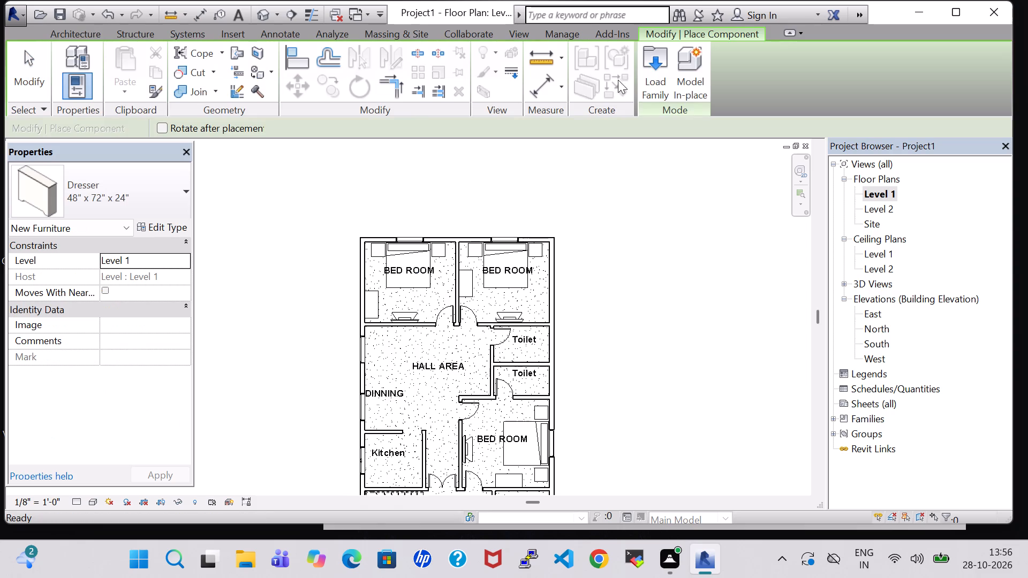
{"action": "left_click", "coordinate": [662, 78]}
{"action": "scroll", "coordinate": [596, 223], "scroll_direction": "down", "scroll_amount": 1}
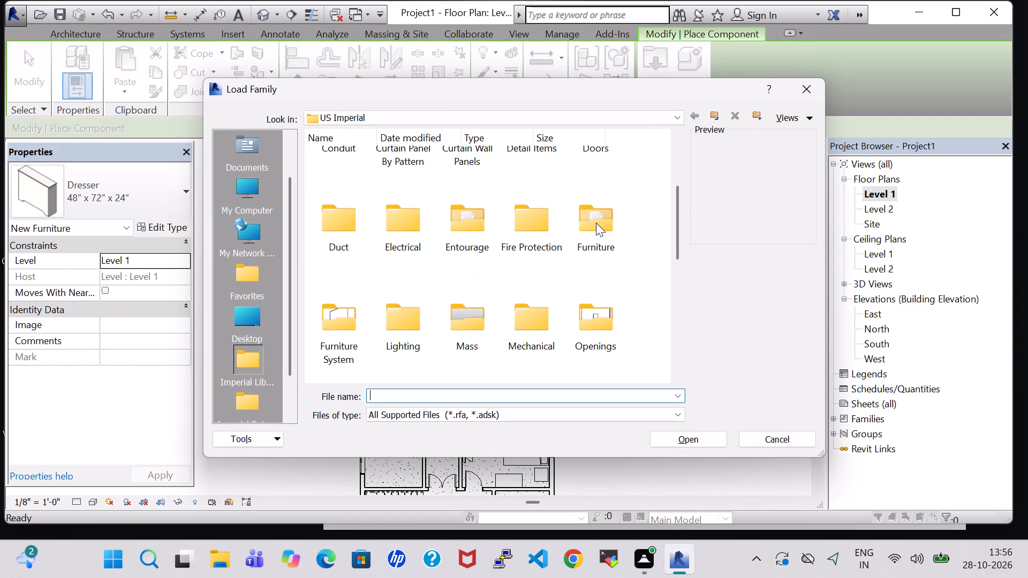
{"action": "double_click", "coordinate": [596, 223]}
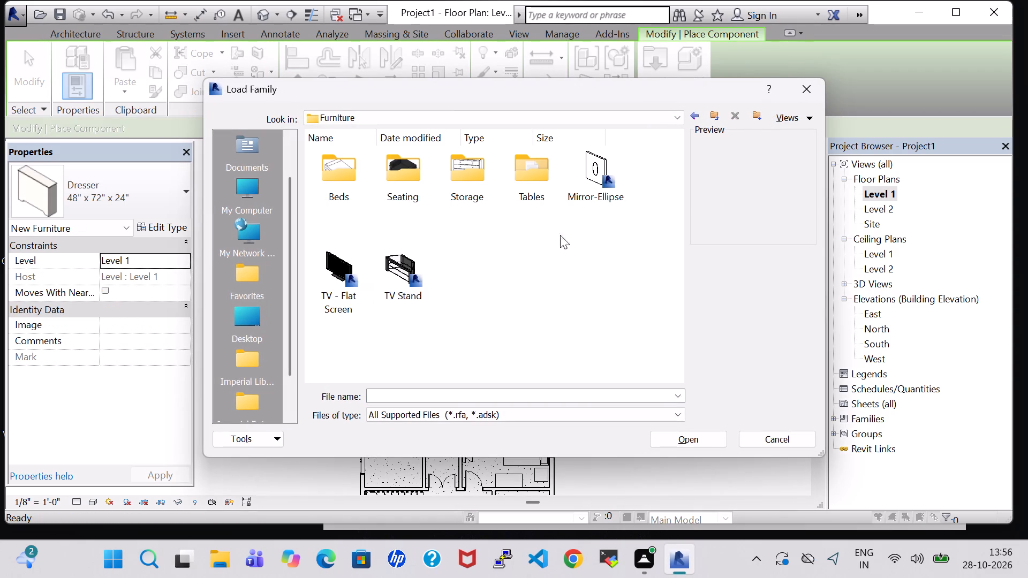
{"action": "left_click", "coordinate": [576, 187]}
{"action": "left_click", "coordinate": [696, 446]}
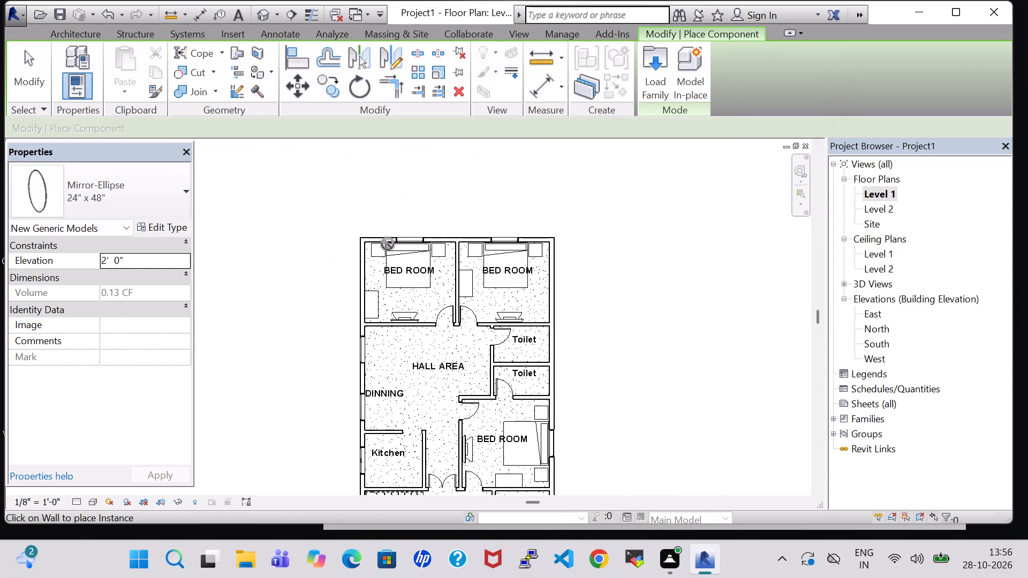
Place a 24" x 48" Mirror-Ellipse at 2' 0" elevation on the north-west bedroom's east wall, about 6' 10" from the north wall.
{"action": "scroll", "coordinate": [452, 333], "scroll_direction": "up", "scroll_amount": 10}
{"action": "middle_click_drag", "start_coordinate": [451, 174], "coordinate": [444, 393]}
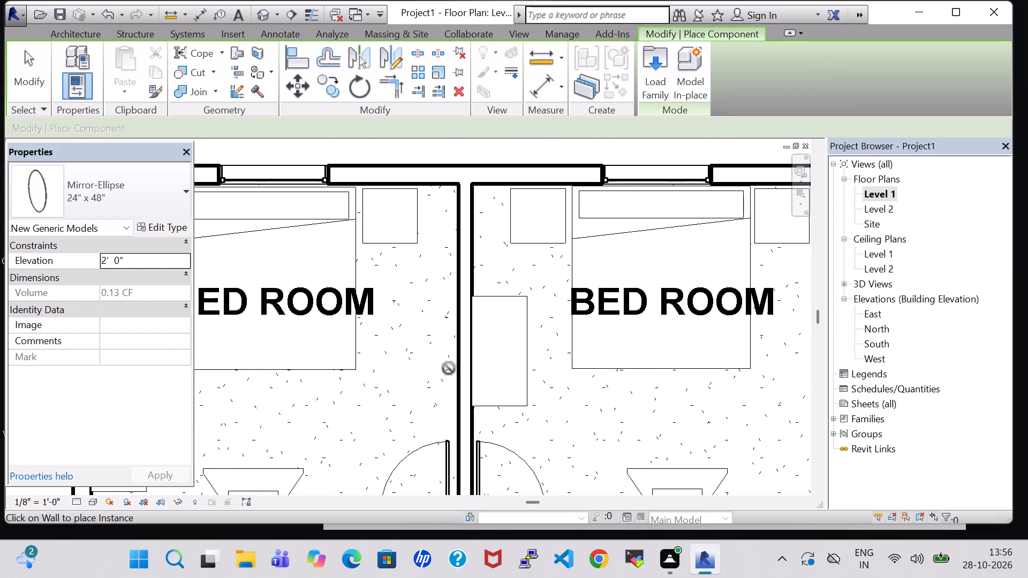
{"action": "left_click", "coordinate": [141, 191]}
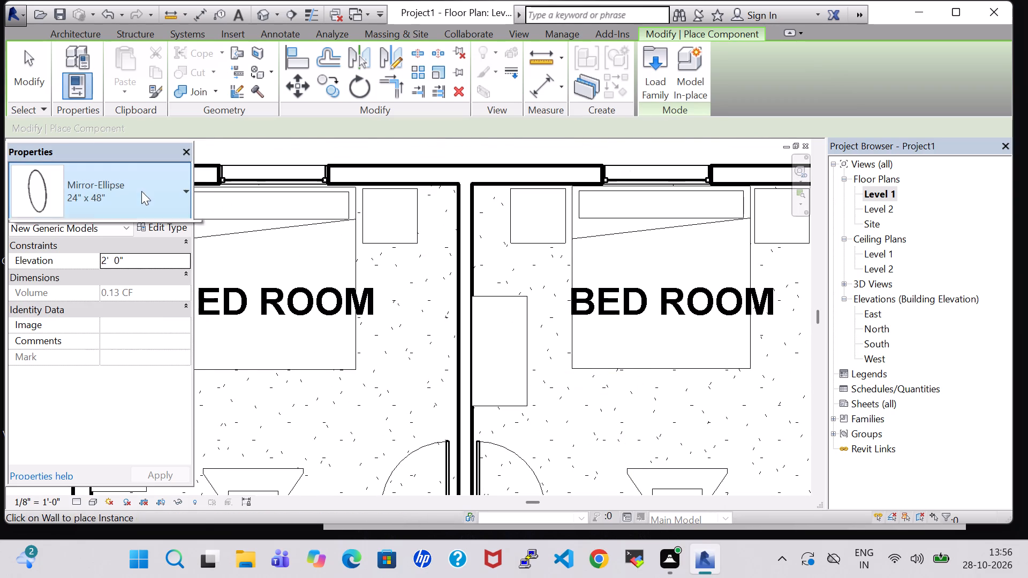
{"action": "left_click", "coordinate": [78, 415]}
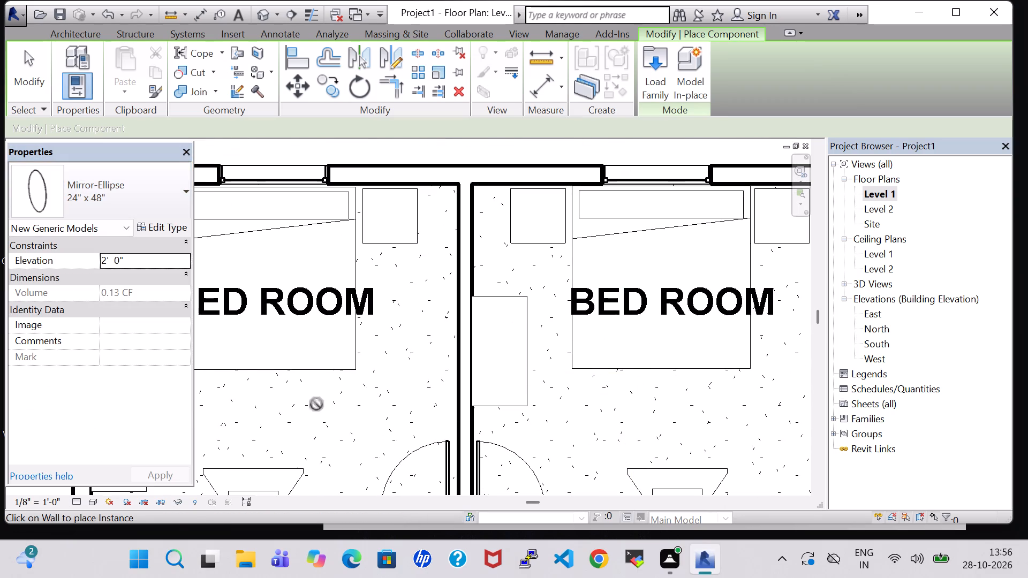
{"action": "scroll", "coordinate": [438, 399], "scroll_direction": "up", "scroll_amount": 3}
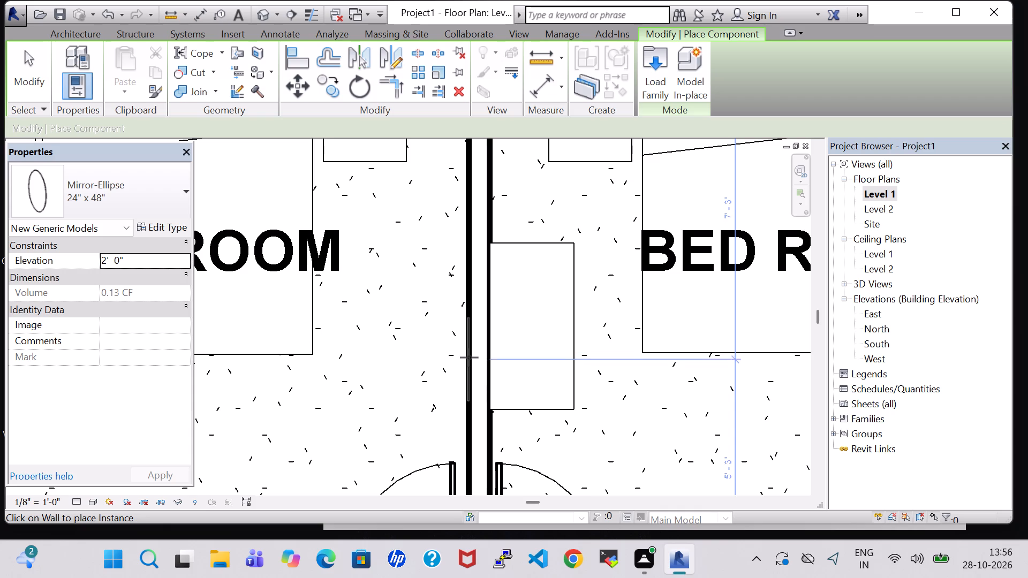
{"action": "left_click", "coordinate": [469, 341]}
Place a second 24" x 48" Mirror-Ellipse on the north-east bedroom's east wall, about 4' 2" from its south wall, and end the placement.
{"action": "scroll", "coordinate": [399, 370], "scroll_direction": "down", "scroll_amount": 6}
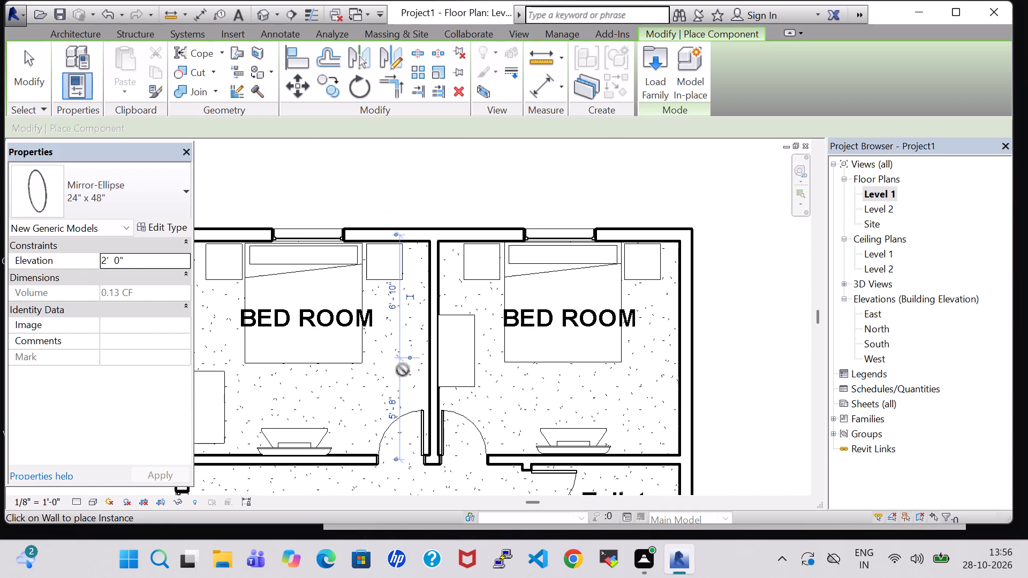
{"action": "left_click", "coordinate": [675, 385]}
{"action": "scroll", "coordinate": [632, 404], "scroll_direction": "down", "scroll_amount": 3}
{"action": "middle_click_drag", "start_coordinate": [627, 404], "coordinate": [572, 374]}
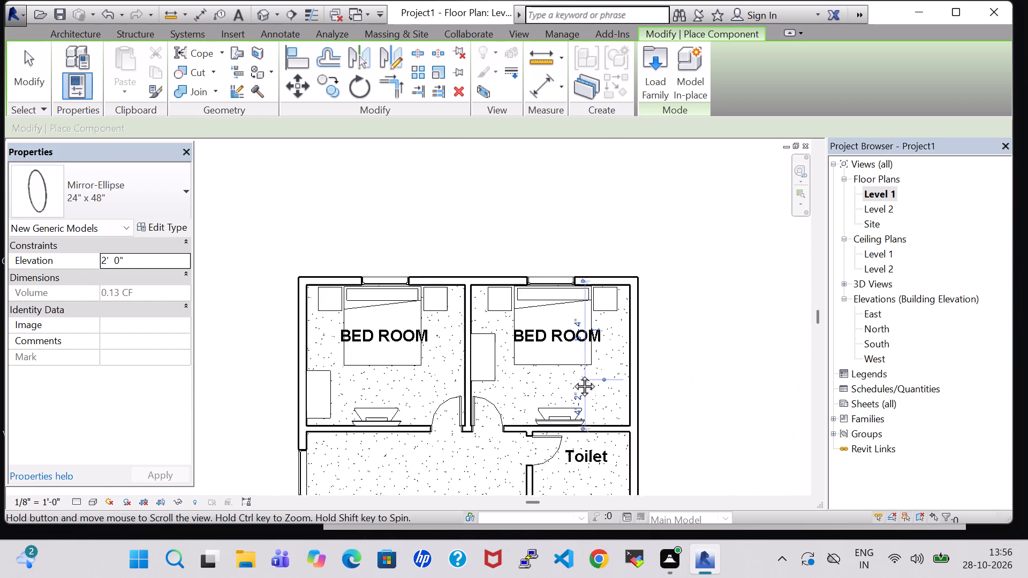
{"action": "middle_click_drag", "start_coordinate": [572, 374], "coordinate": [546, 254]}
{"action": "middle_click_drag", "start_coordinate": [615, 310], "coordinate": [608, 242]}
{"action": "middle_click", "coordinate": [608, 121]}
{"action": "middle_click_drag", "start_coordinate": [611, 268], "coordinate": [590, 200]}
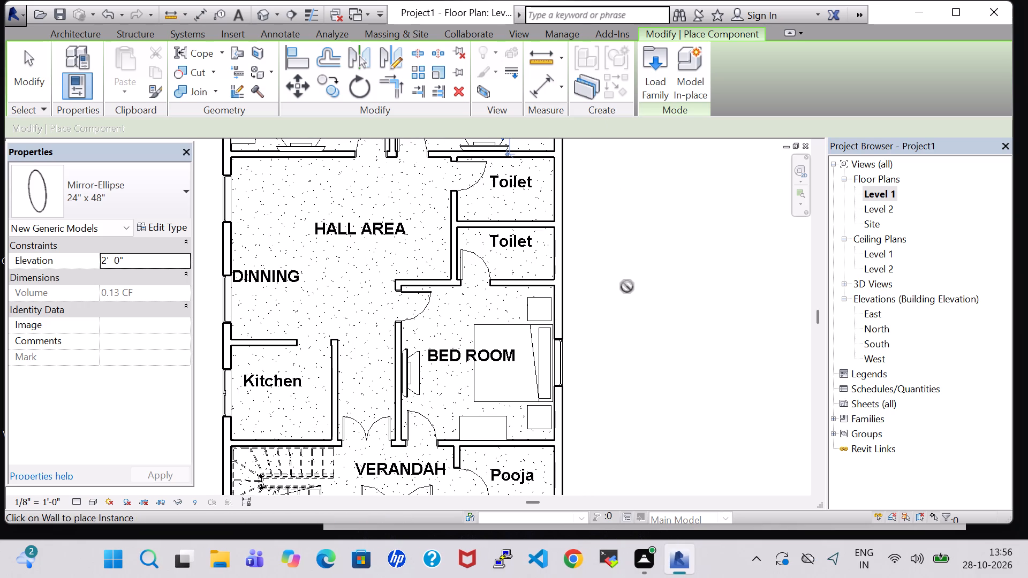
{"action": "key", "text": "Escape"}
{"action": "key", "text": "Escape"}
Load the Table-Round family from the Furniture > Tables folder of the US Imperial library for component placement.
{"action": "middle_click_drag", "start_coordinate": [622, 276], "coordinate": [675, 432]}
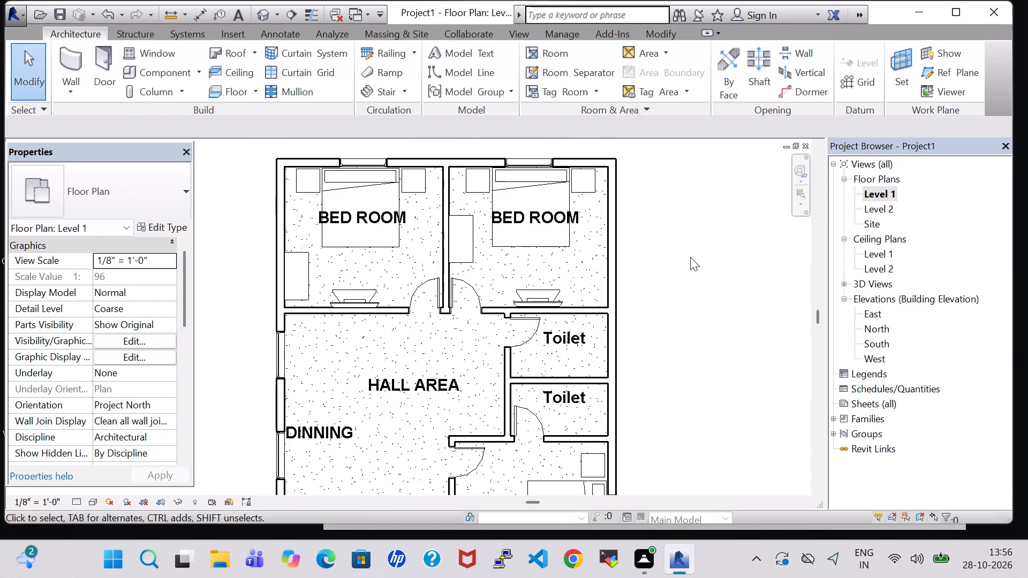
{"action": "middle_click_drag", "start_coordinate": [690, 256], "coordinate": [690, 313]}
{"action": "left_click", "coordinate": [165, 70]}
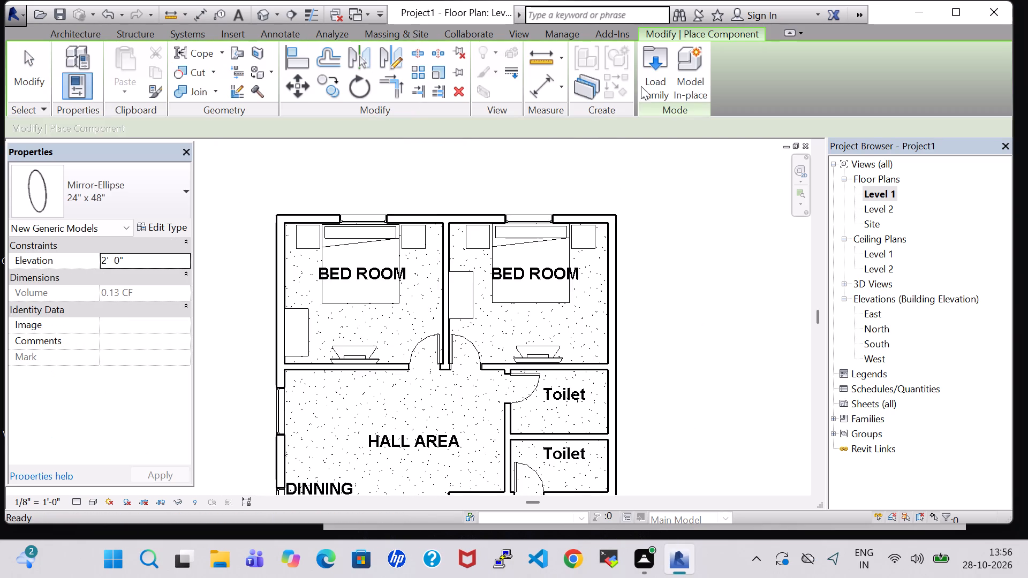
{"action": "left_click", "coordinate": [652, 86]}
{"action": "scroll", "coordinate": [562, 227], "scroll_direction": "down", "scroll_amount": 3}
{"action": "scroll", "coordinate": [562, 227], "scroll_direction": "up", "scroll_amount": 1}
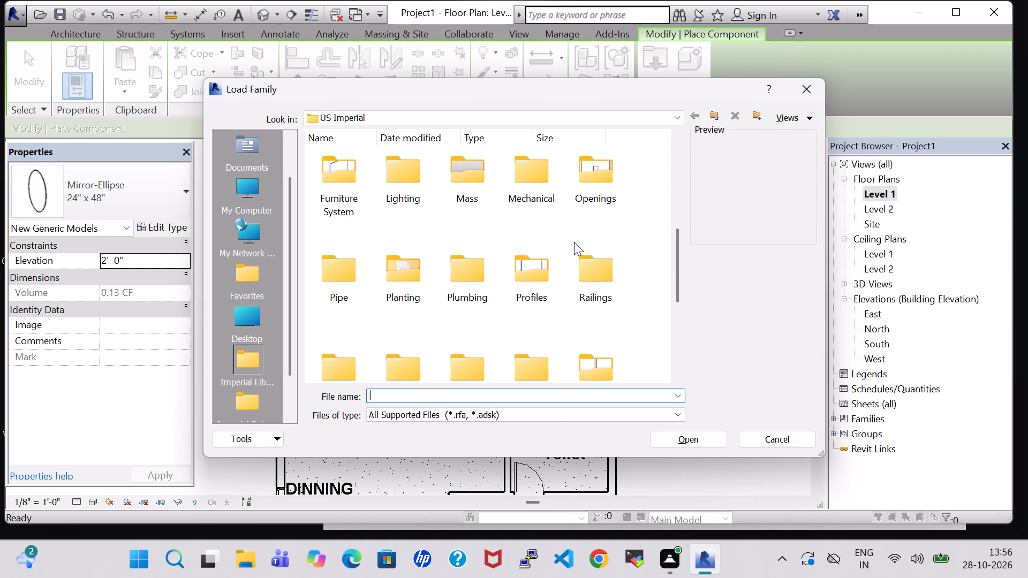
{"action": "scroll", "coordinate": [575, 240], "scroll_direction": "down", "scroll_amount": 2}
{"action": "scroll", "coordinate": [575, 241], "scroll_direction": "up", "scroll_amount": 2}
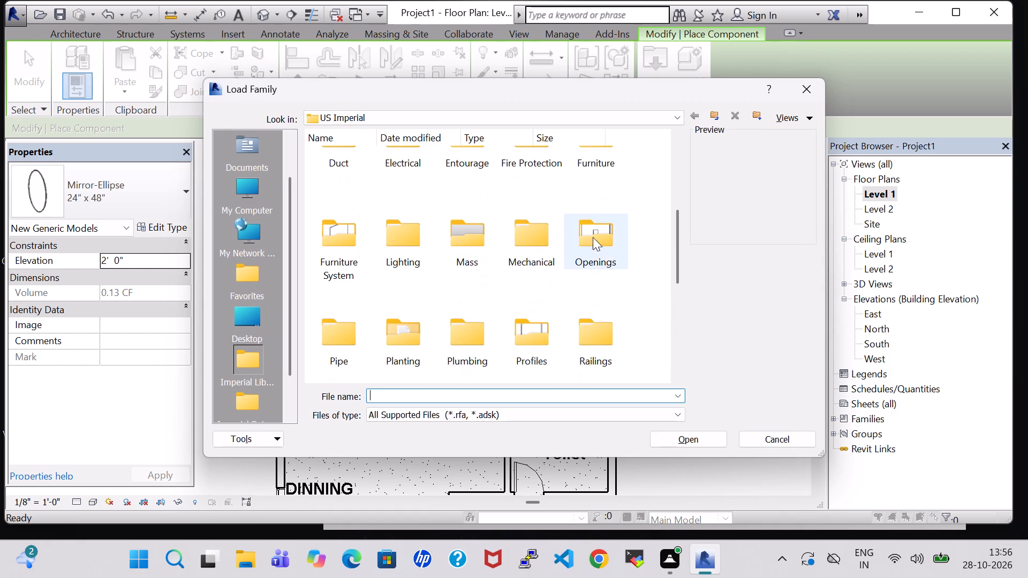
{"action": "double_click", "coordinate": [588, 160]}
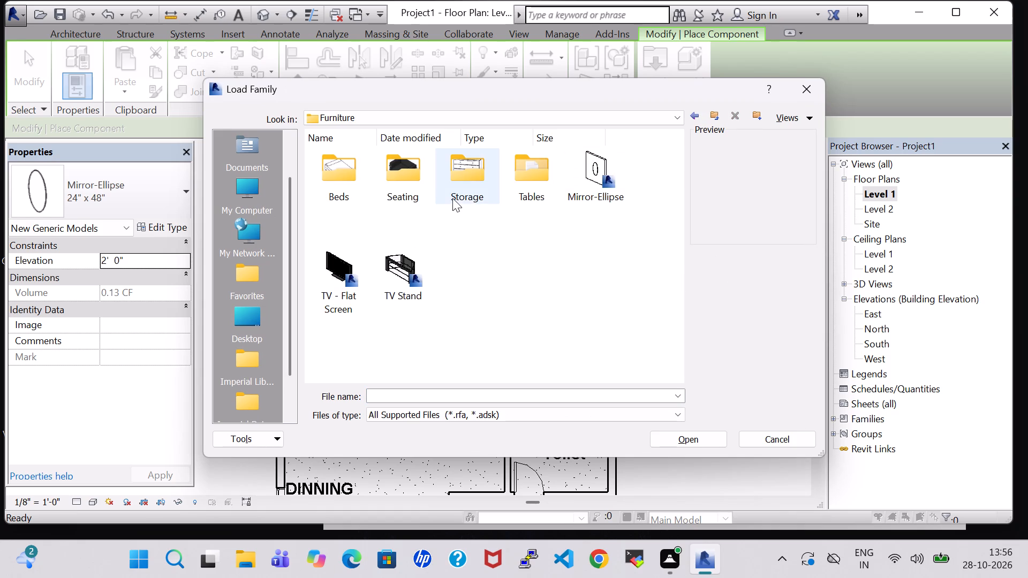
{"action": "double_click", "coordinate": [515, 176]}
{"action": "left_click", "coordinate": [339, 353]}
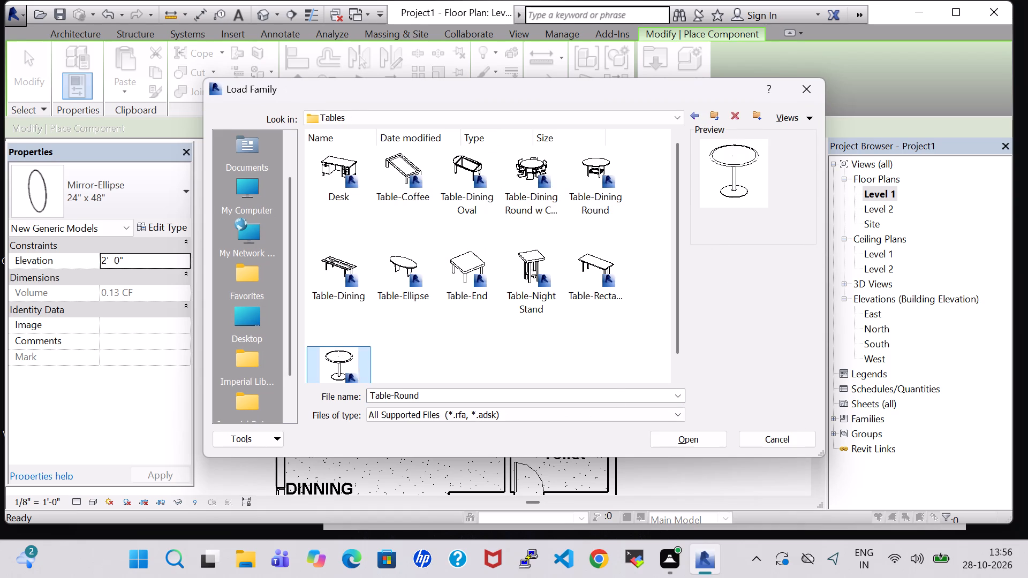
{"action": "left_click", "coordinate": [690, 435]}
Place a 36" Diameter Table-Round in the north-west bedroom, between the bed and the east wall, north of the door.
{"action": "scroll", "coordinate": [433, 318], "scroll_direction": "up", "scroll_amount": 10}
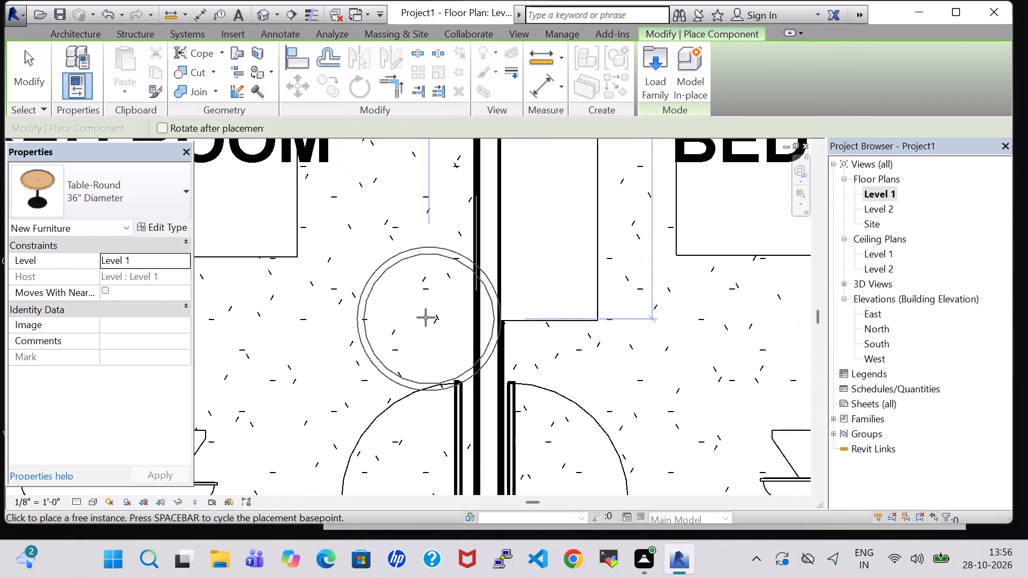
{"action": "left_click", "coordinate": [397, 247]}
Place a 36" Diameter Table-Round in the north-east bedroom, about 2' 2" from the east wall and 8' 1" from the north wall, and end placement.
{"action": "middle_click_drag", "start_coordinate": [640, 313], "coordinate": [190, 318]}
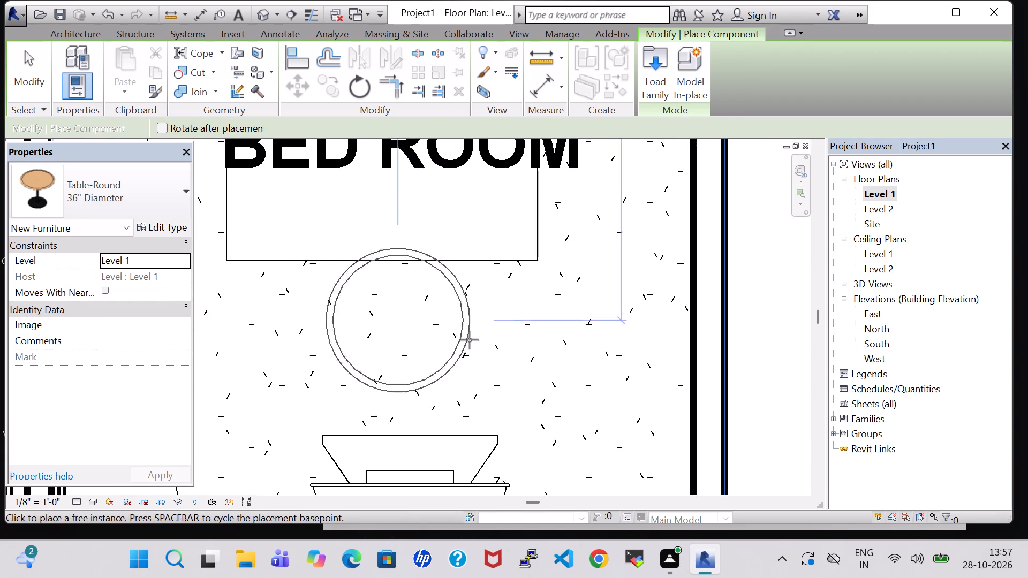
{"action": "scroll", "coordinate": [482, 344], "scroll_direction": "down", "scroll_amount": 2}
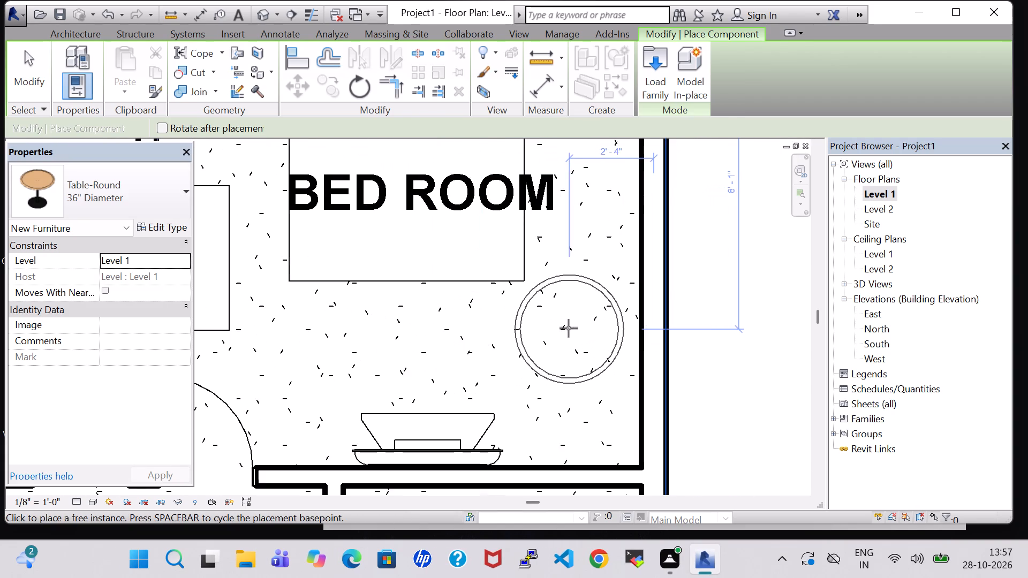
{"action": "left_click", "coordinate": [575, 328]}
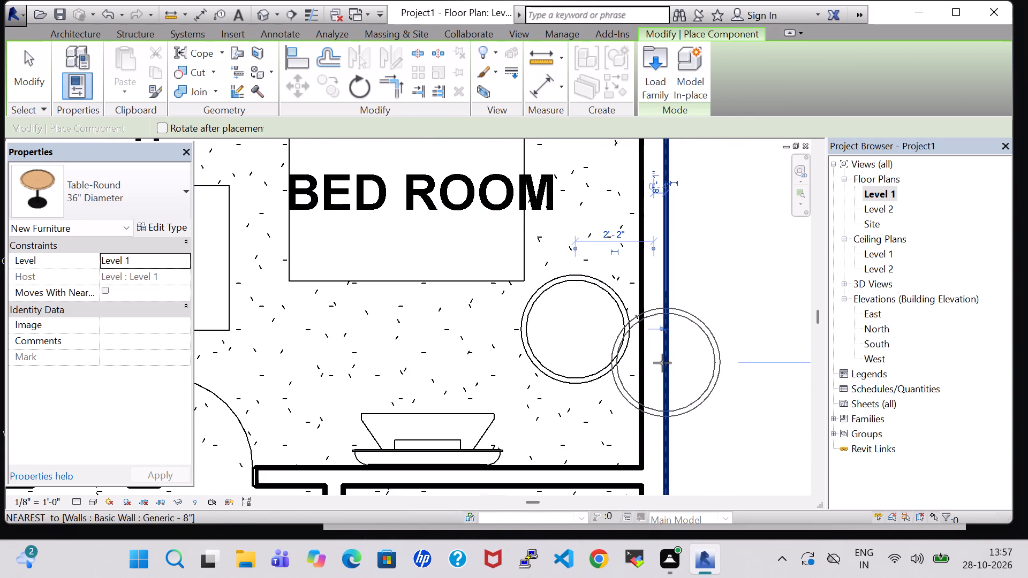
{"action": "key", "text": "Escape"}
{"action": "key", "text": "Escape"}
{"action": "key", "text": "Escape"}
In the 3D view, raise the elliptical mirror on the north-west bedroom's east wall to a 3' 0" elevation.
{"action": "left_click", "coordinate": [258, 17]}
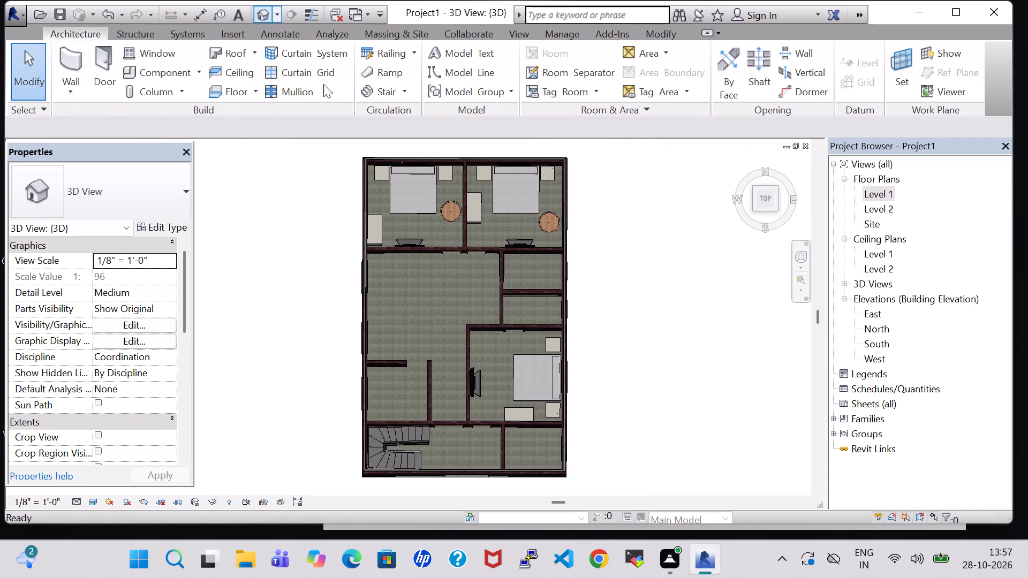
{"action": "scroll", "coordinate": [453, 231], "scroll_direction": "up", "scroll_amount": 3}
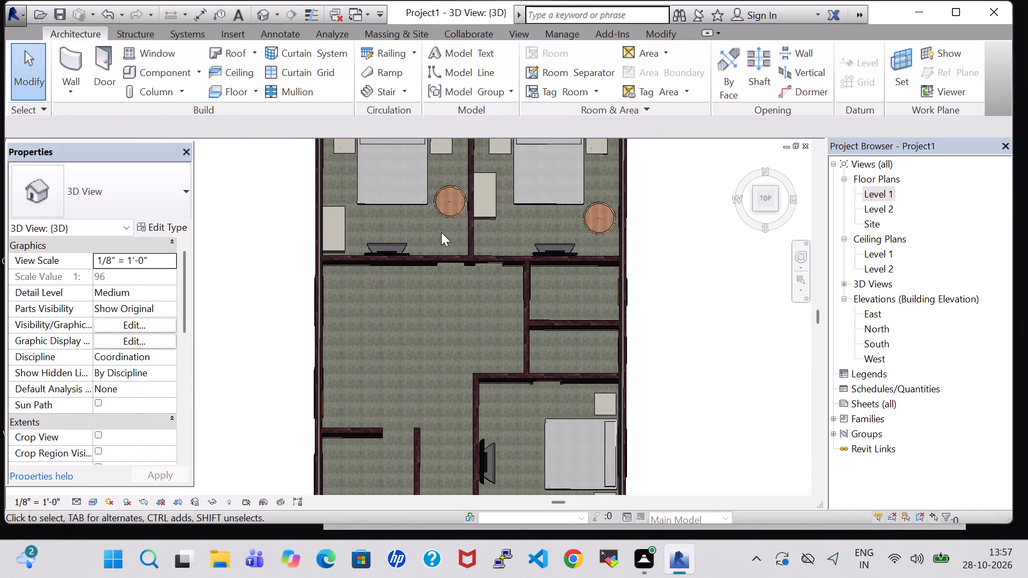
{"action": "middle_click_drag", "start_coordinate": [441, 232], "coordinate": [571, 186], "text": "shift"}
{"action": "middle_click_drag", "start_coordinate": [395, 369], "coordinate": [430, 355], "text": "shift"}
{"action": "middle_click_drag", "start_coordinate": [440, 350], "coordinate": [455, 341], "text": "shift"}
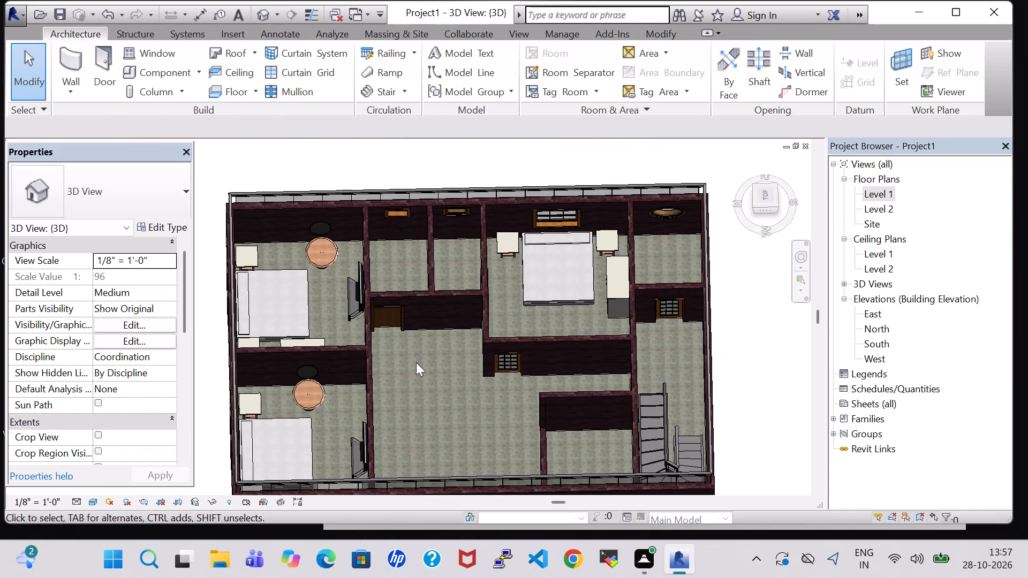
{"action": "middle_click_drag", "start_coordinate": [394, 379], "coordinate": [432, 362]}
{"action": "middle_click_drag", "start_coordinate": [432, 362], "coordinate": [429, 347], "text": "shift"}
{"action": "scroll", "coordinate": [397, 367], "scroll_direction": "up", "scroll_amount": 6}
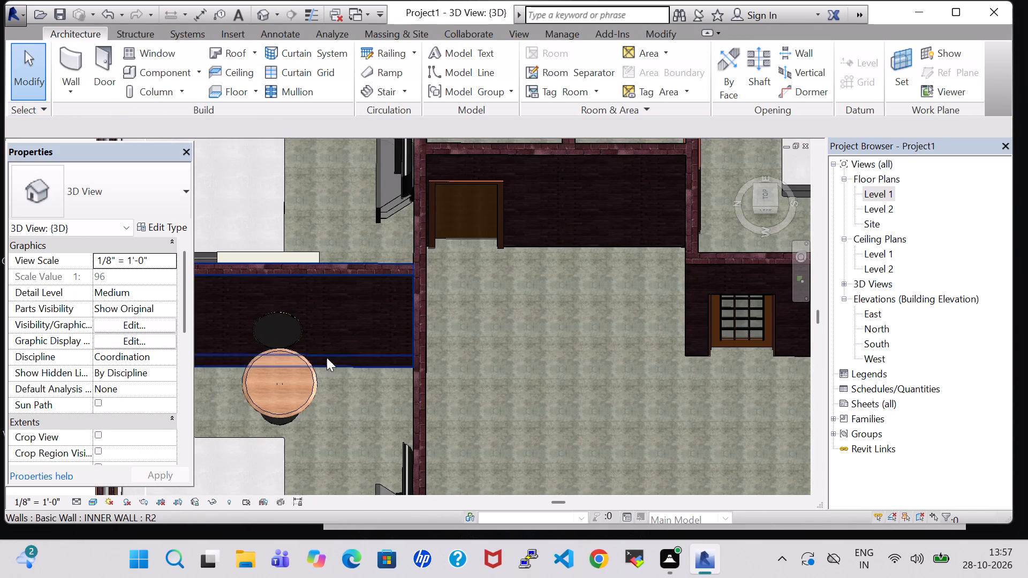
{"action": "middle_click_drag", "start_coordinate": [338, 394], "coordinate": [353, 299], "text": "shift"}
{"action": "left_click", "coordinate": [286, 346]}
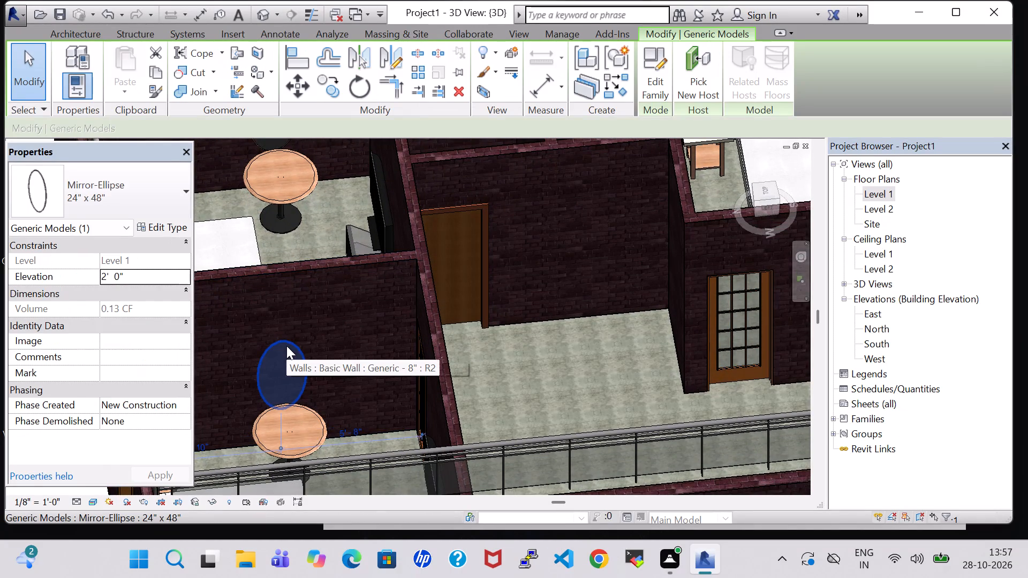
{"action": "key", "text": "Up"}
{"action": "key", "text": "Up"}
{"action": "key", "text": "Up"}
{"action": "key", "text": "Up"}
{"action": "key", "text": "Up"}
{"action": "key", "text": "Up"}
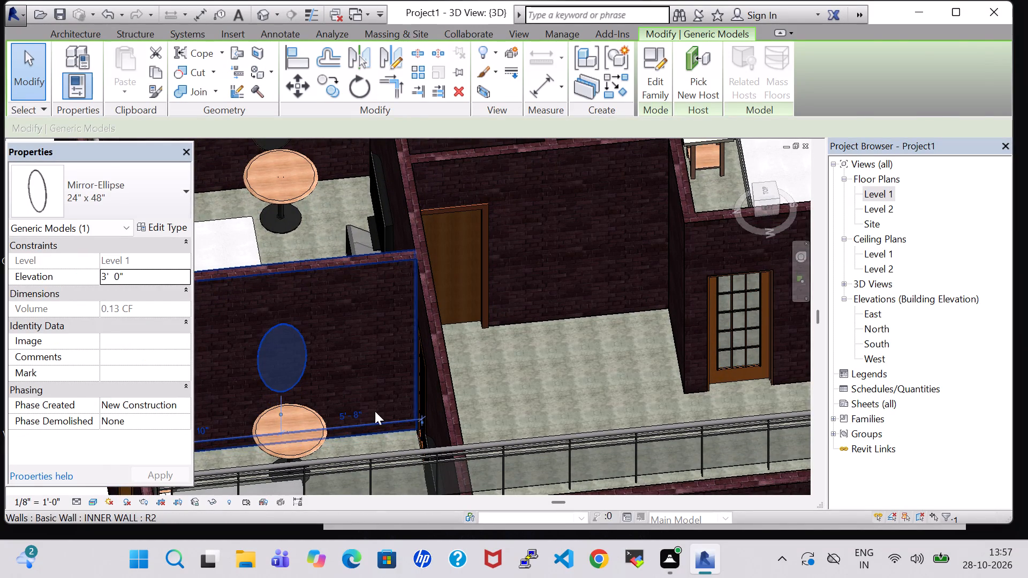
{"action": "left_click", "coordinate": [500, 383]}
Raise the elliptical mirror on the north-east bedroom's east wall to a 3' 2" elevation.
{"action": "middle_click_drag", "start_coordinate": [502, 382], "coordinate": [487, 385], "text": "shift"}
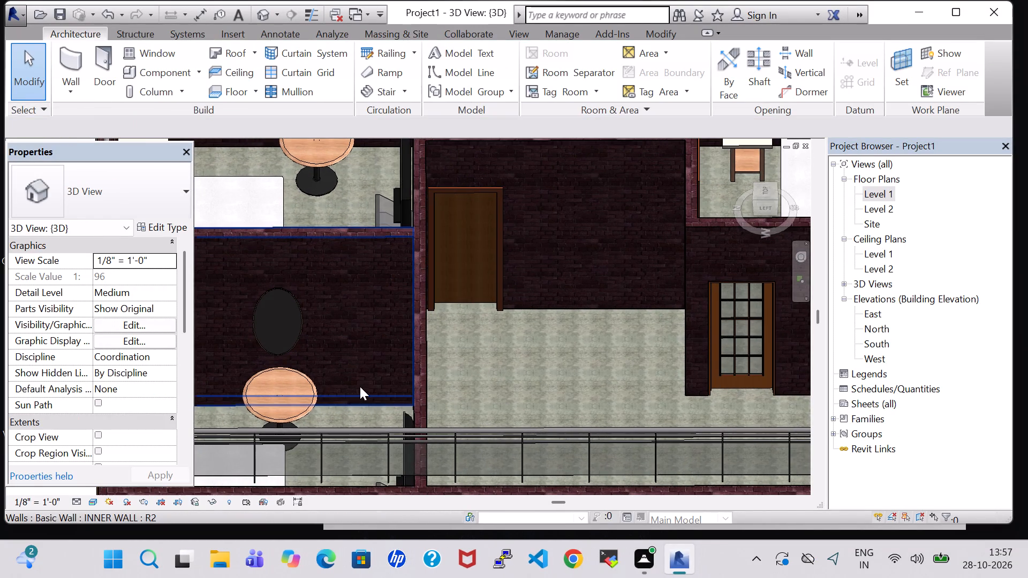
{"action": "middle_click_drag", "start_coordinate": [441, 375], "coordinate": [424, 446], "text": "shift"}
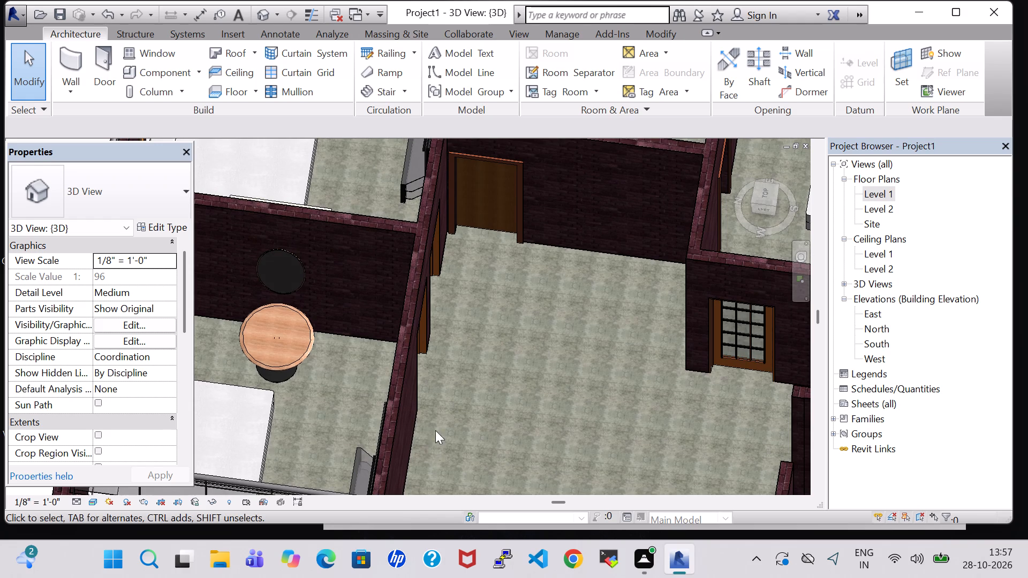
{"action": "middle_click_drag", "start_coordinate": [470, 343], "coordinate": [483, 521]}
{"action": "middle_click_drag", "start_coordinate": [376, 293], "coordinate": [382, 271], "text": "shift"}
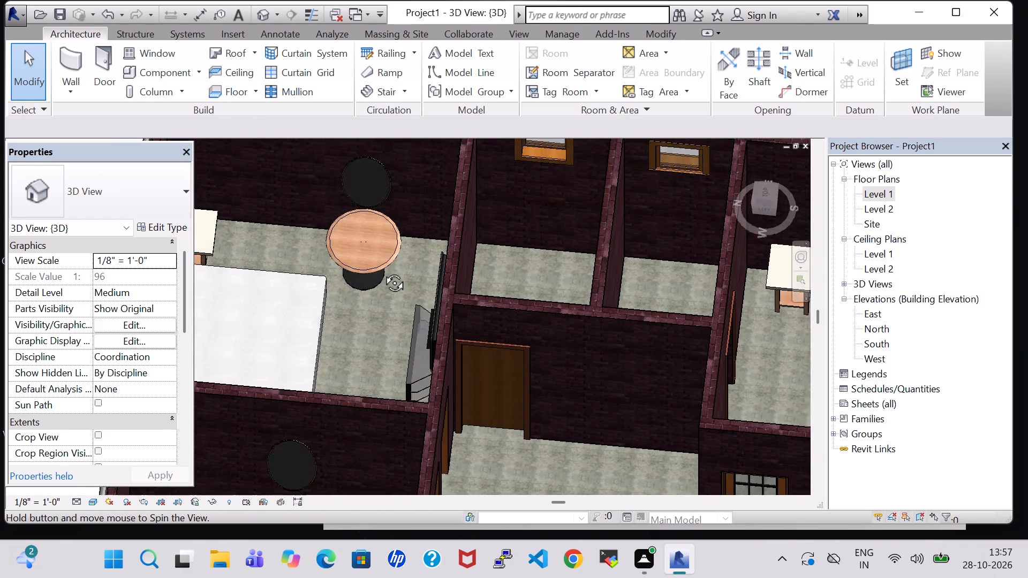
{"action": "middle_click_drag", "start_coordinate": [382, 271], "coordinate": [390, 230], "text": "shift"}
{"action": "left_click", "coordinate": [355, 222]}
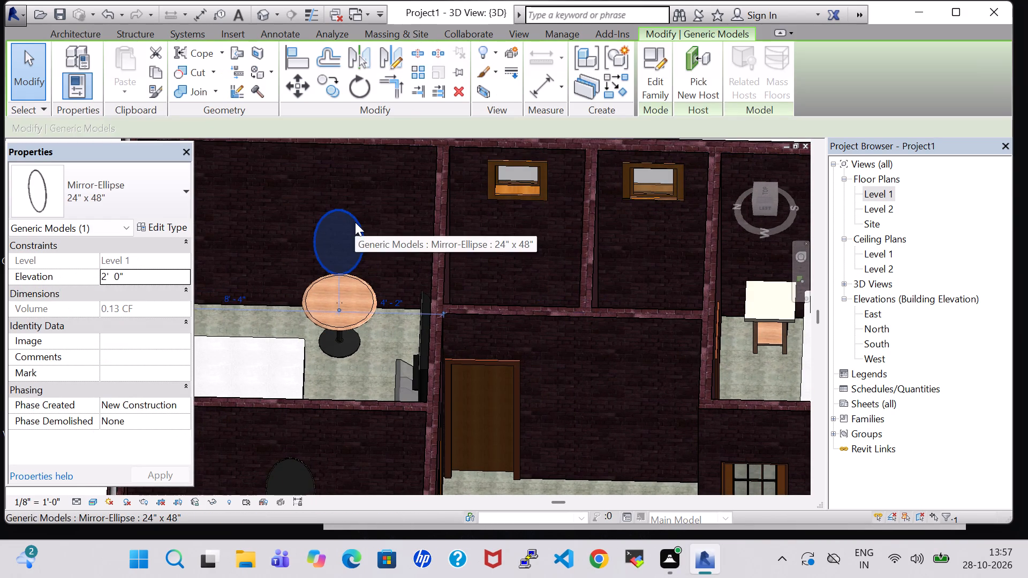
{"action": "key", "text": "Up"}
{"action": "key", "text": "Up"}
{"action": "key", "text": "Up"}
{"action": "key", "text": "Up"}
{"action": "key", "text": "Up"}
{"action": "key", "text": "Up"}
{"action": "key", "text": "Up"}
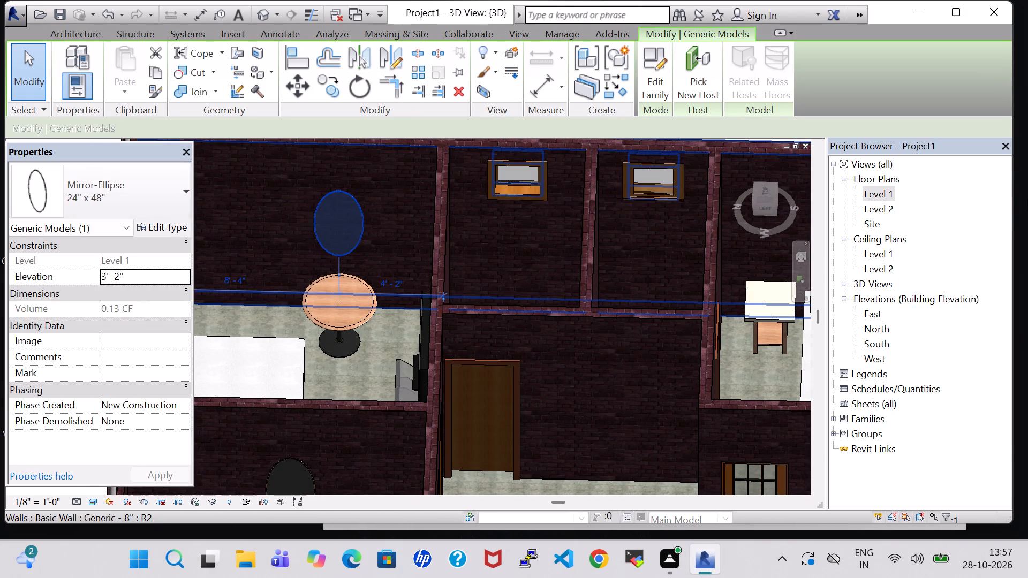
{"action": "scroll", "coordinate": [520, 319], "scroll_direction": "down", "scroll_amount": 6}
{"action": "left_click", "coordinate": [304, 211]}
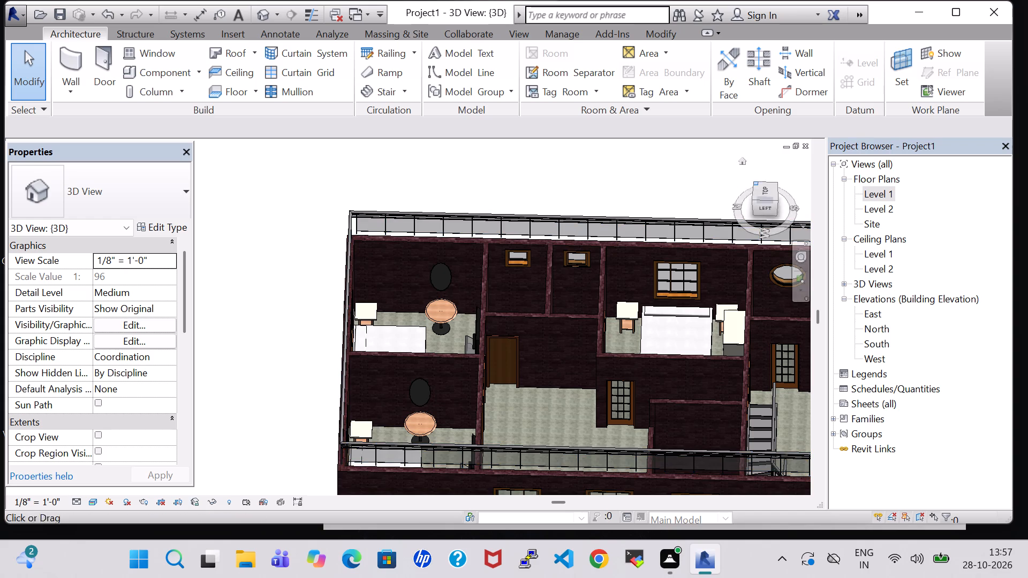
In the Level 1 plan, nudge the north-east bedroom's bed west to about 3' 10" from the east wall, along with its west night stand.
{"action": "middle_click_drag", "start_coordinate": [593, 192], "coordinate": [472, 390], "text": "shift"}
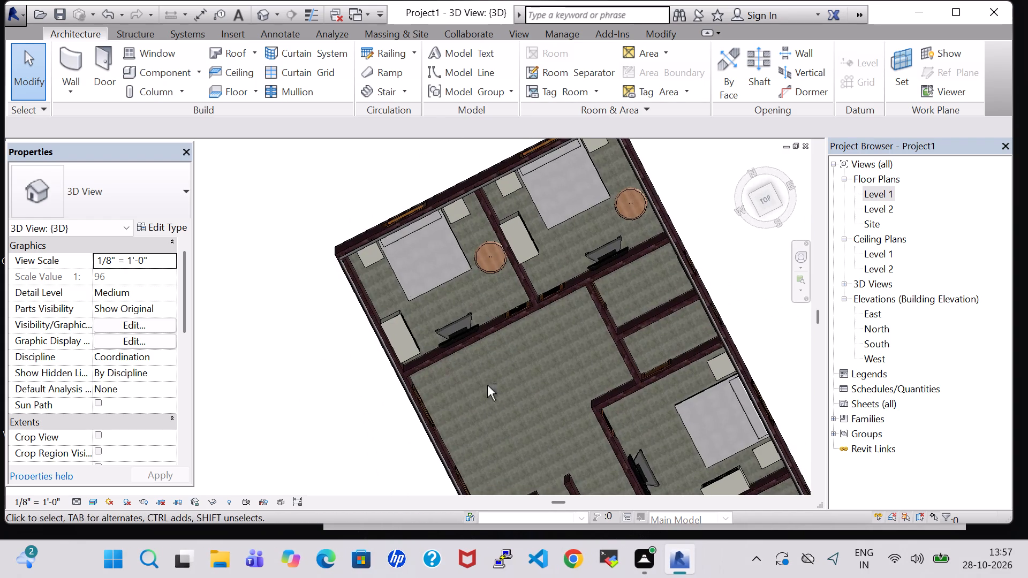
{"action": "middle_click_drag", "start_coordinate": [536, 378], "coordinate": [497, 302], "text": "shift"}
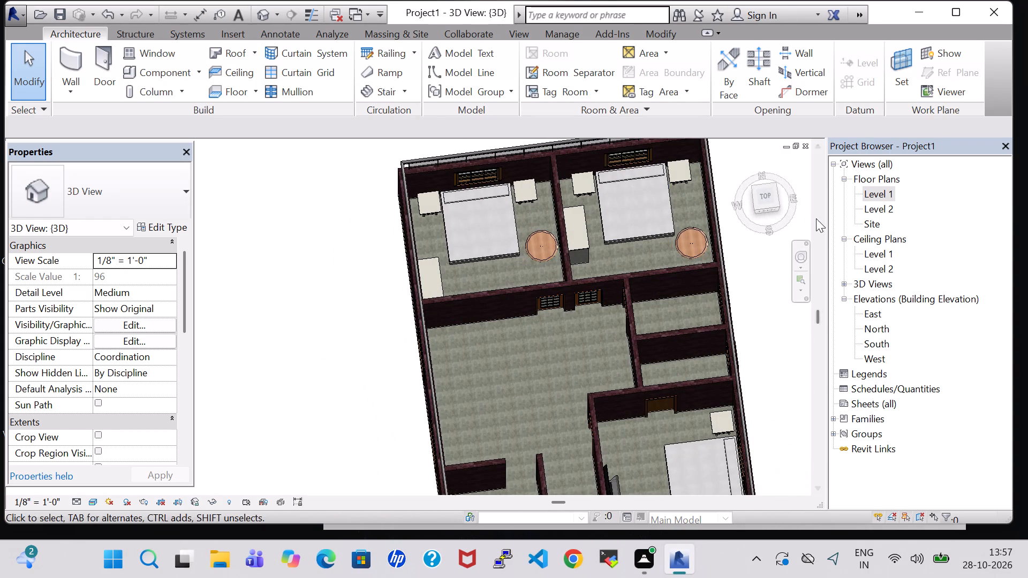
{"action": "double_click", "coordinate": [882, 196]}
{"action": "scroll", "coordinate": [539, 251], "scroll_direction": "down", "scroll_amount": 6}
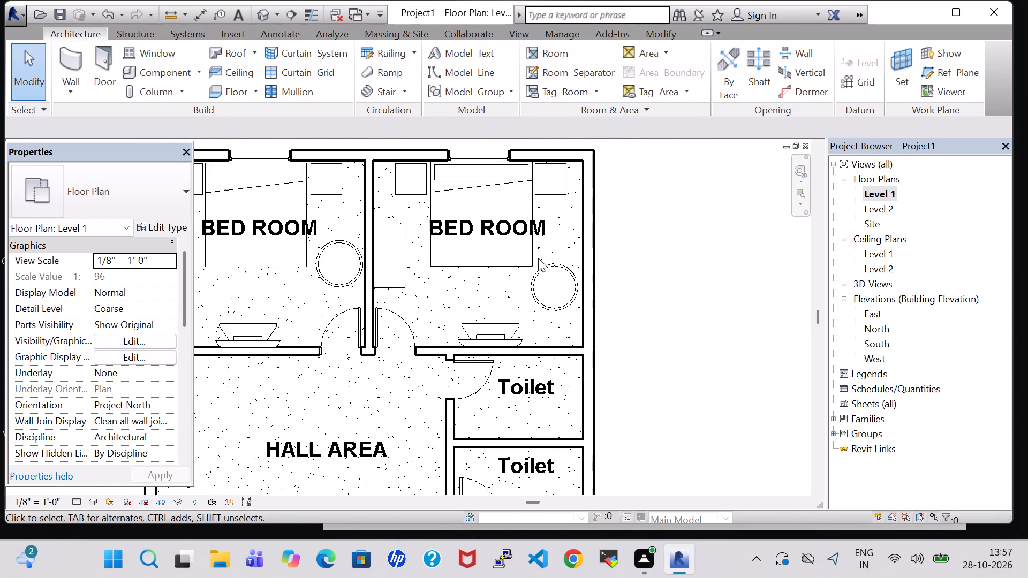
{"action": "middle_click_drag", "start_coordinate": [648, 237], "coordinate": [661, 282]}
{"action": "left_click", "coordinate": [482, 307]}
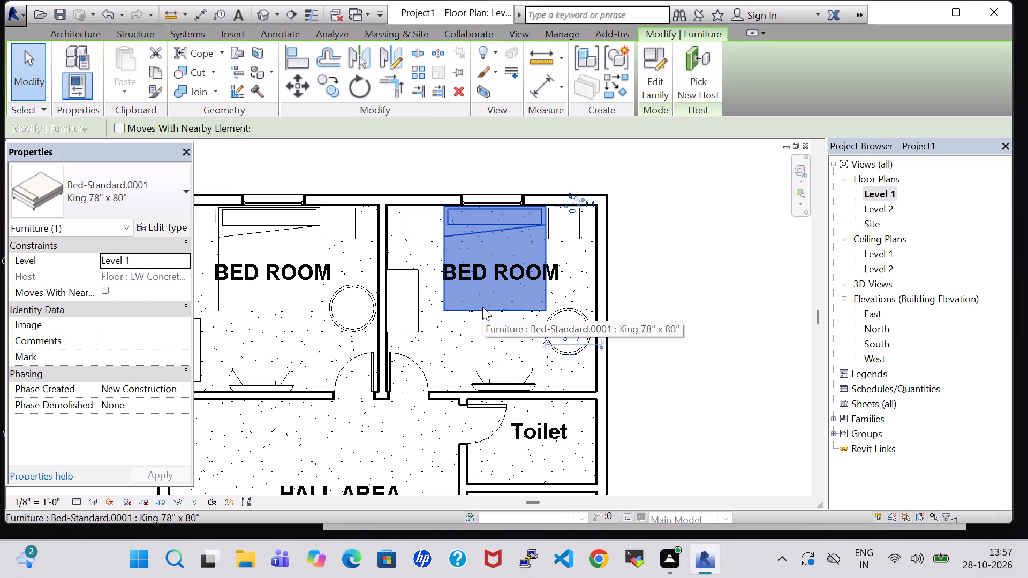
{"action": "key", "text": "Left"}
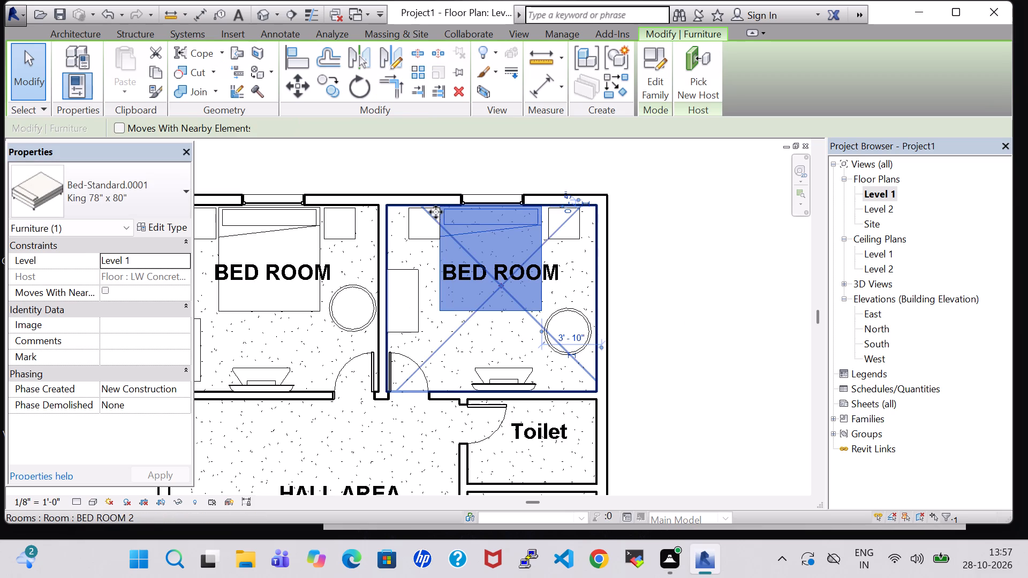
{"action": "left_click", "coordinate": [425, 232]}
{"action": "key", "text": "Left"}
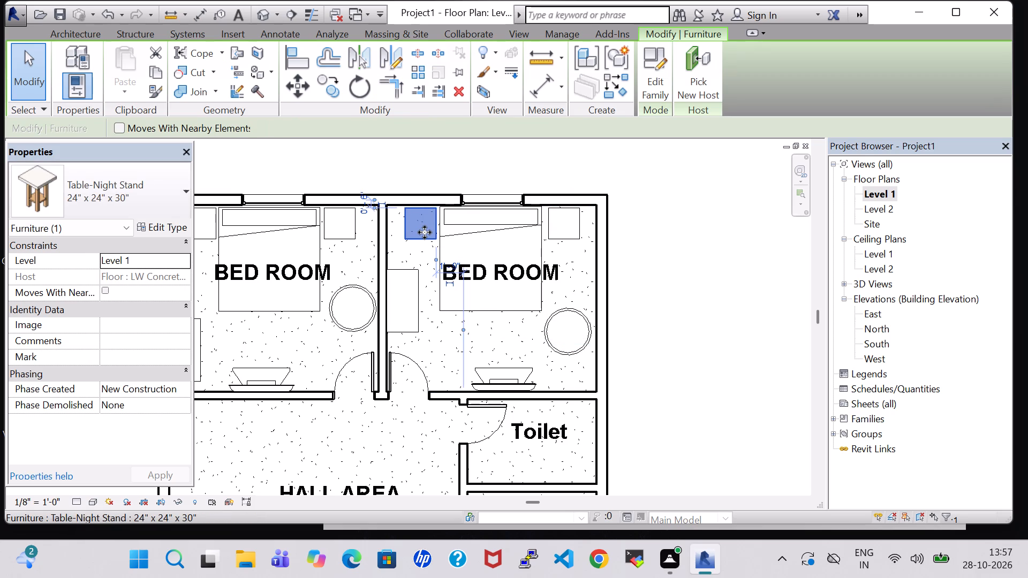
{"action": "left_click", "coordinate": [573, 231]}
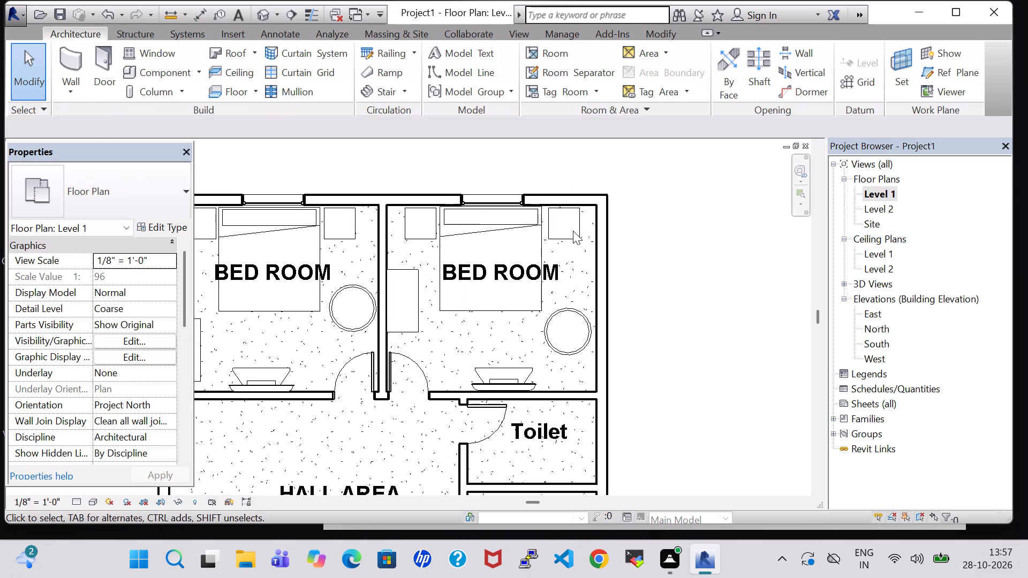
{"action": "left_click", "coordinate": [660, 209]}
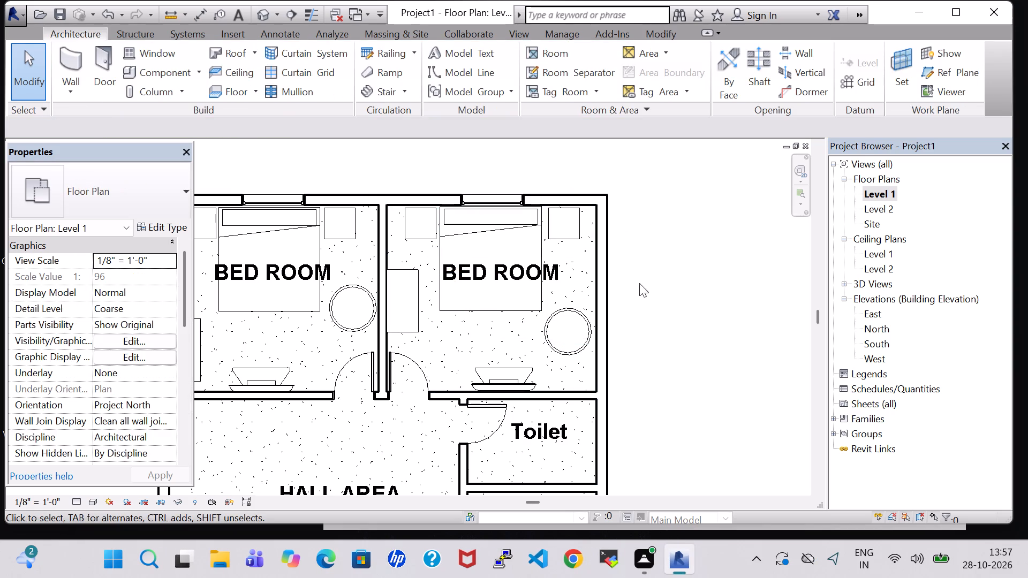
Shift the north-east bedroom's bed and west night stand slightly further west, and the east night stand to about 1' 11" from the east wall.
{"action": "left_click", "coordinate": [529, 226]}
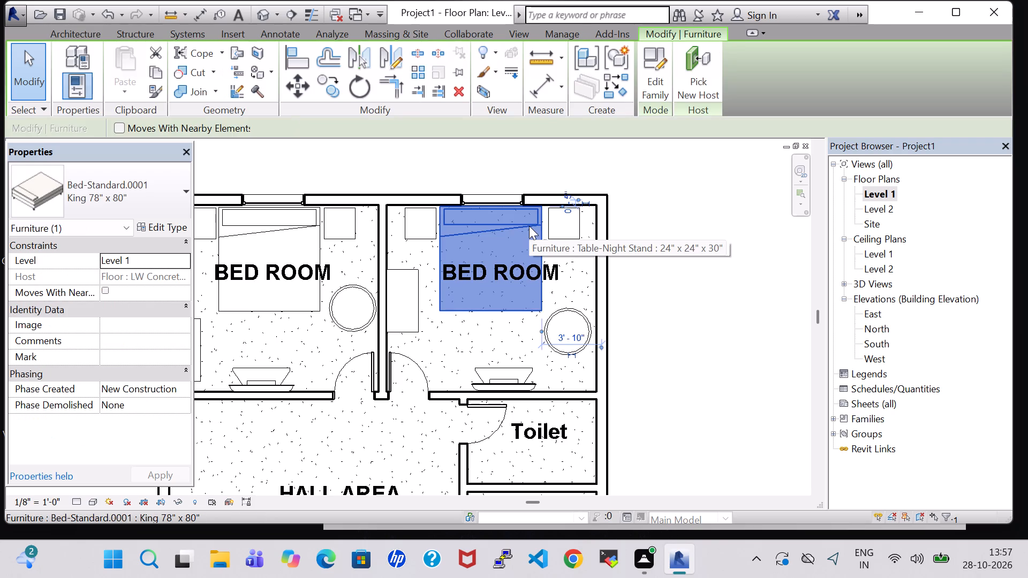
{"action": "key", "text": "Left"}
{"action": "left_click", "coordinate": [413, 229]}
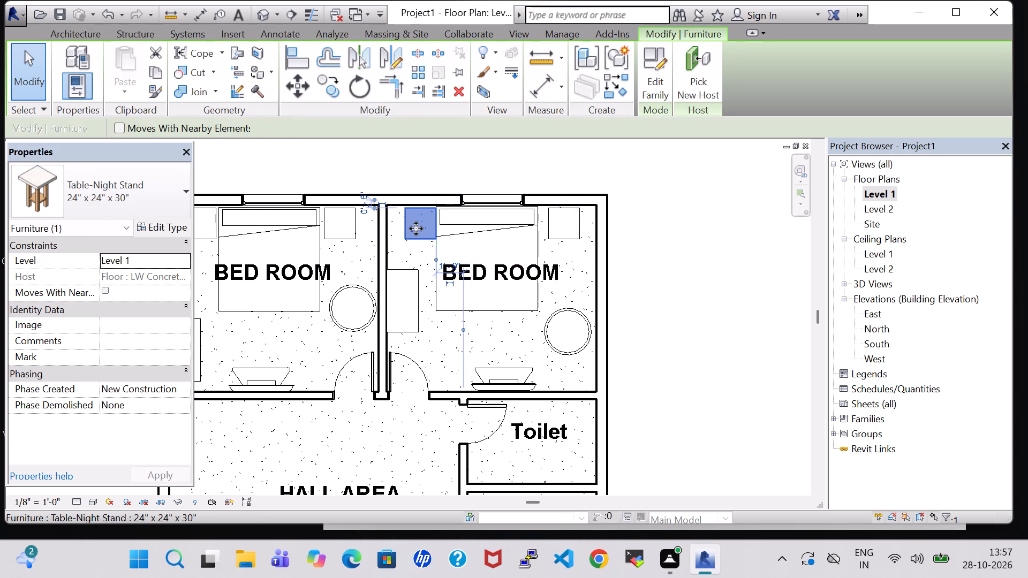
{"action": "key", "text": "Left"}
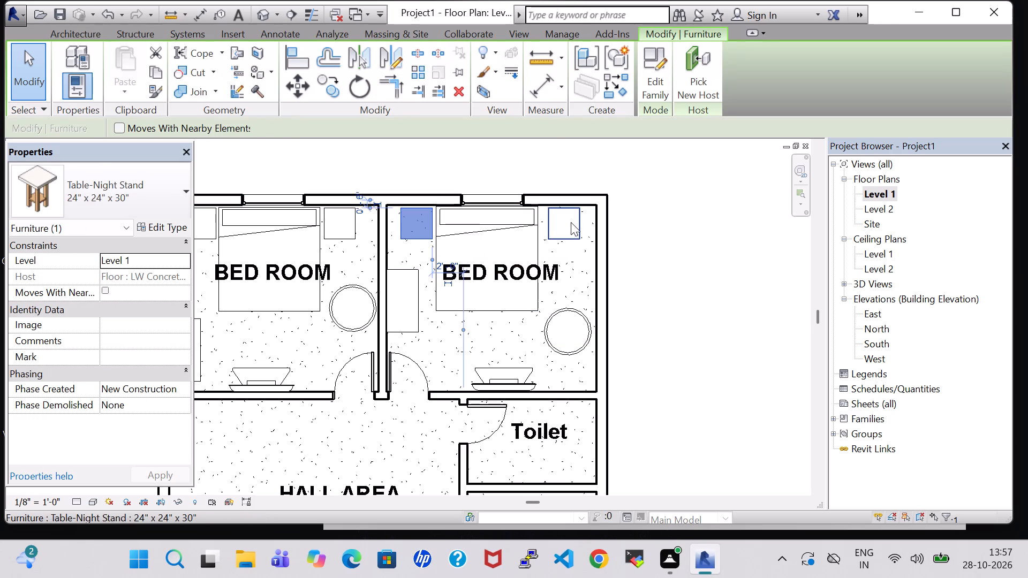
{"action": "left_click", "coordinate": [571, 222]}
{"action": "key", "text": "Left"}
{"action": "key", "text": "Left"}
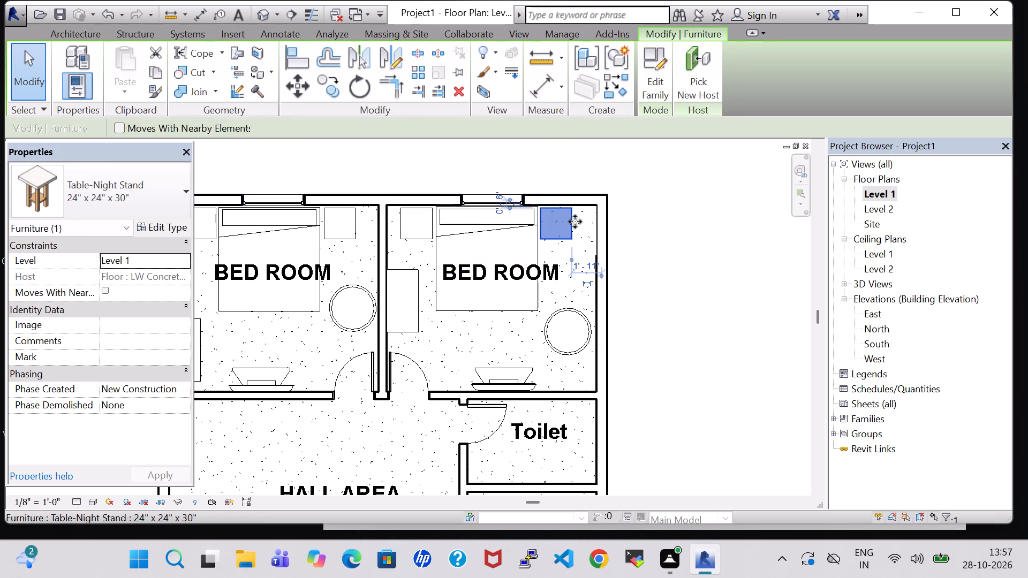
{"action": "left_click", "coordinate": [682, 230]}
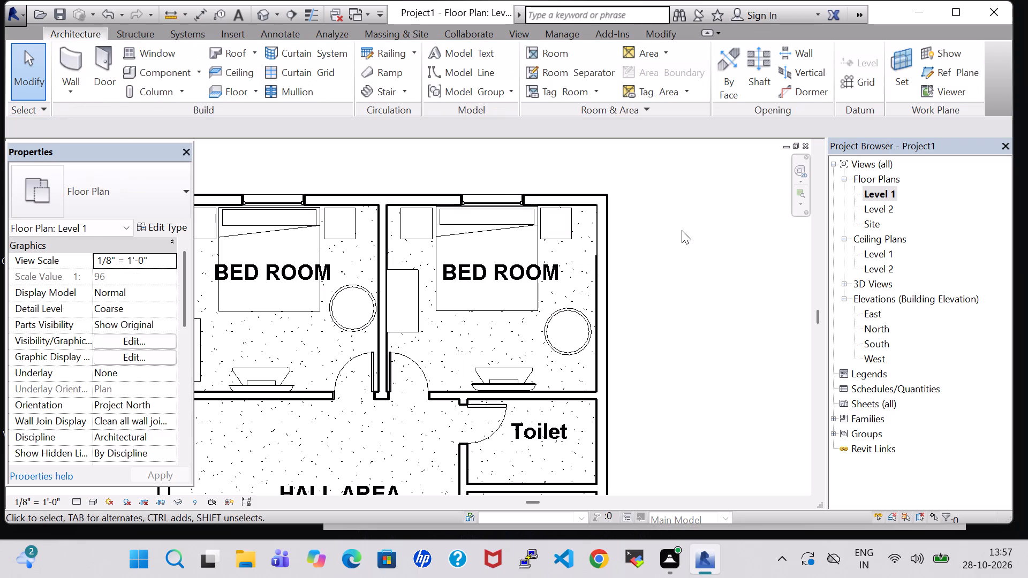
Shift the north-west bedroom's bed west to about 4' 6" from its east wall, and move both night stands west to match.
{"action": "left_click", "coordinate": [270, 298]}
{"action": "key", "text": "Left"}
{"action": "key", "text": "Left"}
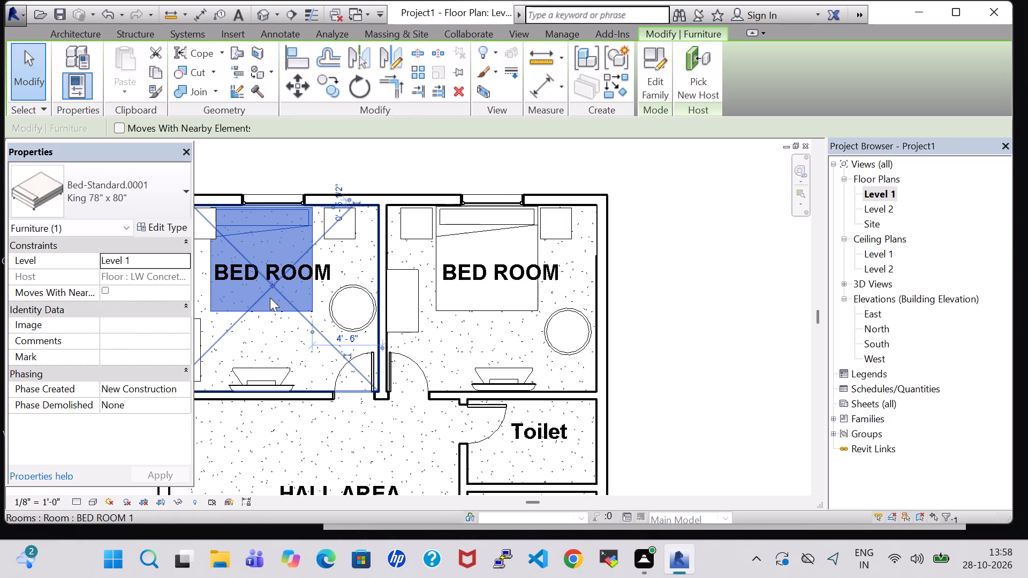
{"action": "left_click", "coordinate": [328, 231]}
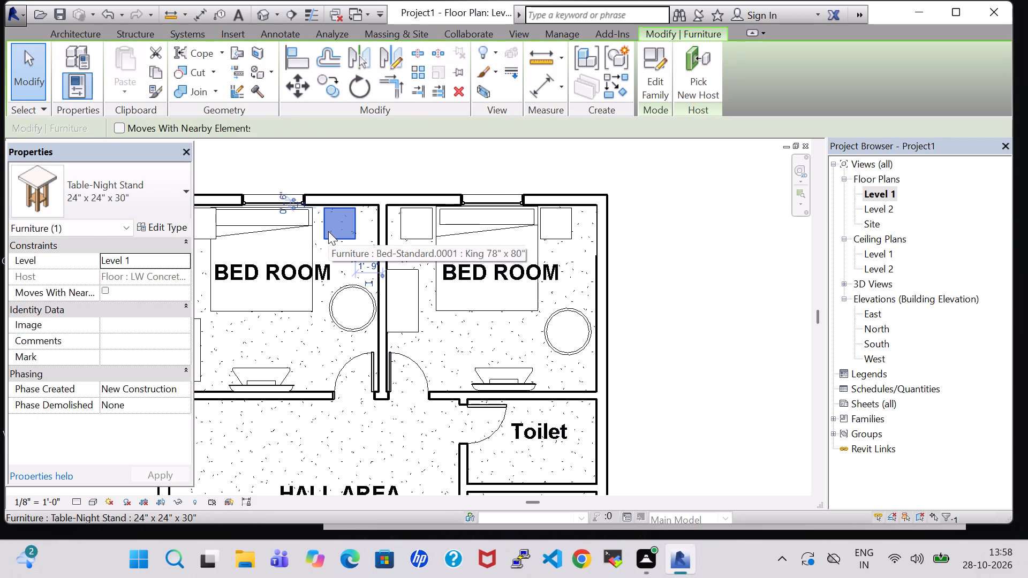
{"action": "key", "text": "Left"}
{"action": "key", "text": "Left"}
{"action": "left_click", "coordinate": [666, 324]}
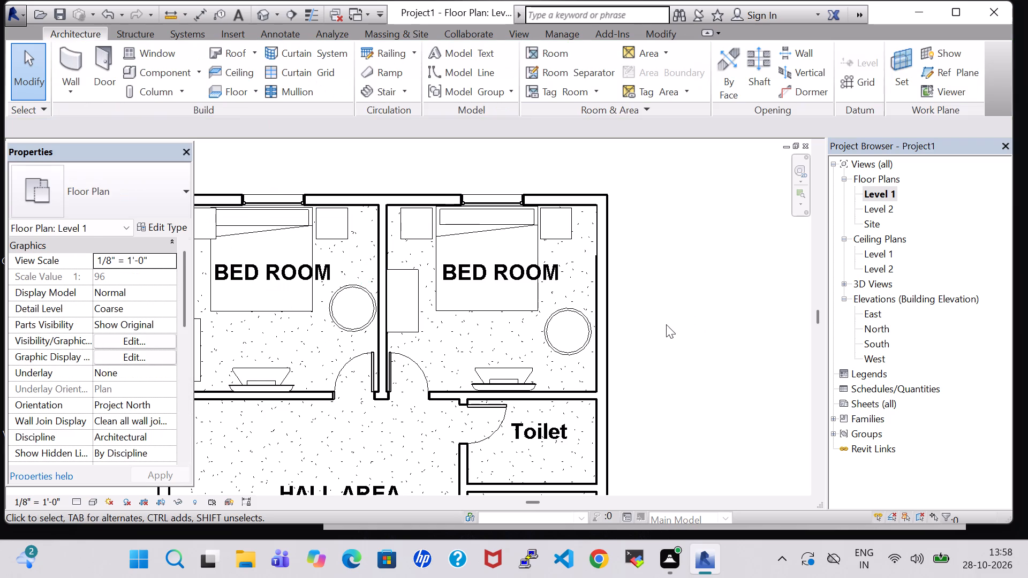
{"action": "middle_click_drag", "start_coordinate": [665, 324], "coordinate": [735, 323]}
{"action": "left_click", "coordinate": [272, 233]}
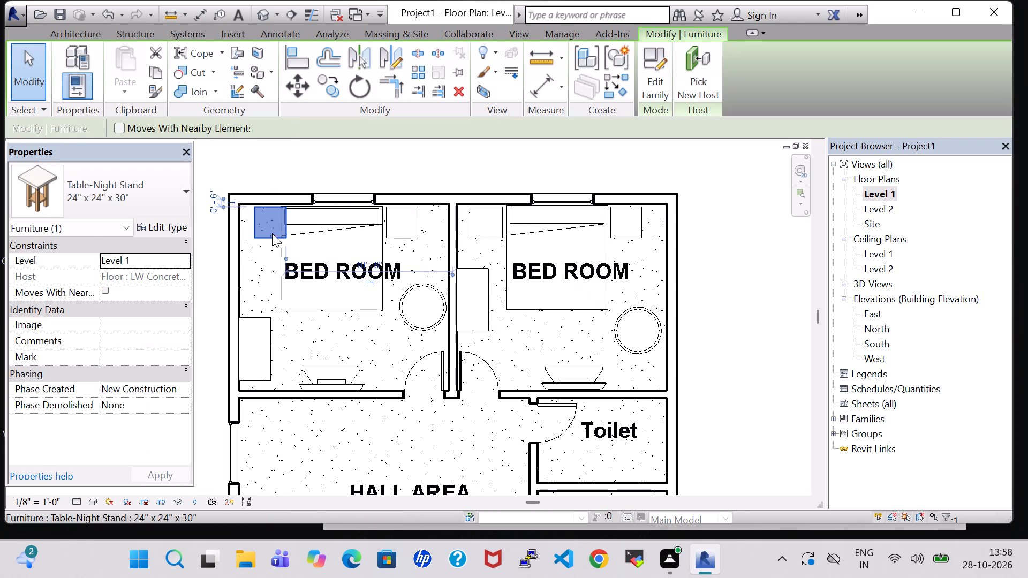
{"action": "key", "text": "Left"}
{"action": "key", "text": "Left"}
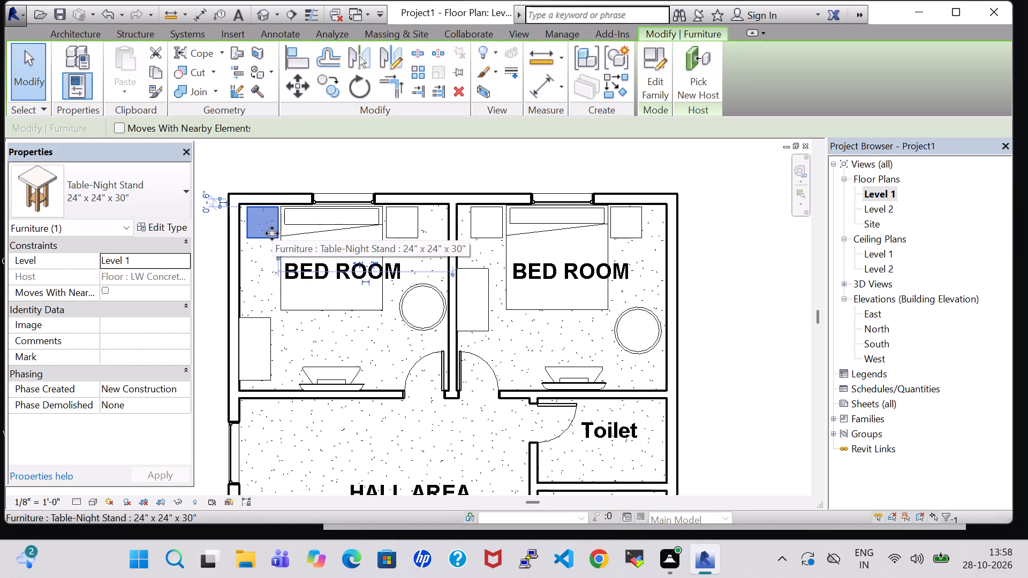
Nudge the dresser on the north-west bedroom's west wall slightly south.
{"action": "left_click", "coordinate": [253, 324]}
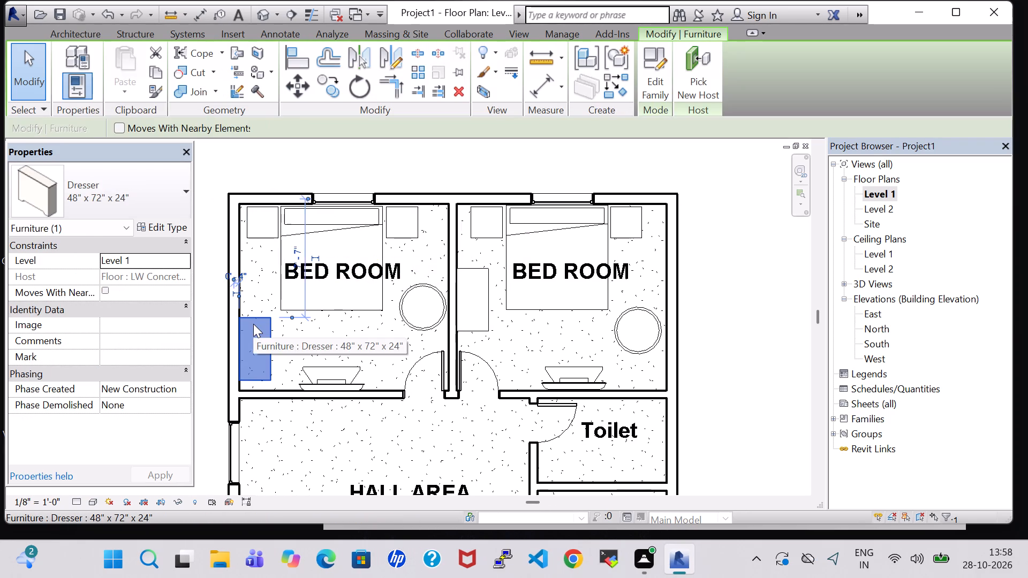
{"action": "key", "text": "Down"}
{"action": "left_click", "coordinate": [728, 310]}
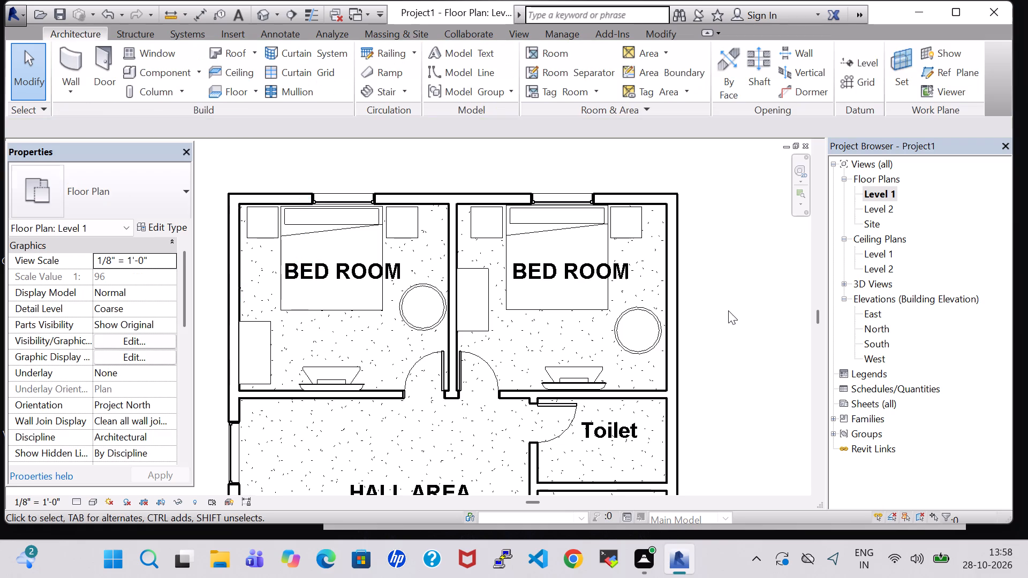
Inspect the furnished bedrooms and overall house layout in the 3D view from above.
{"action": "left_click", "coordinate": [263, 17]}
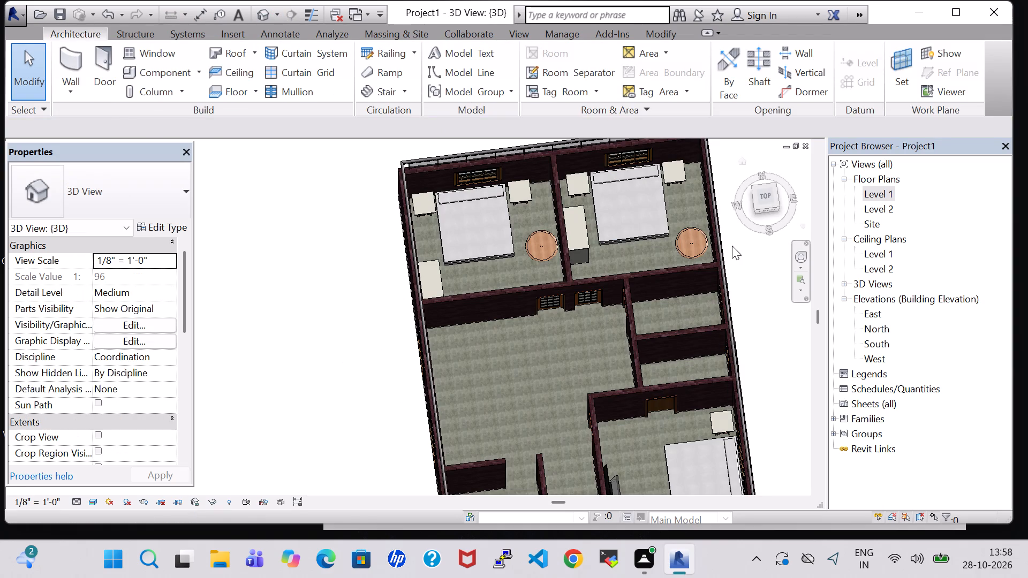
{"action": "middle_click", "coordinate": [743, 275], "text": "shift"}
{"action": "middle_click_drag", "start_coordinate": [743, 275], "coordinate": [737, 298], "text": "shift"}
{"action": "middle_click", "coordinate": [525, 202]}
{"action": "middle_click_drag", "start_coordinate": [525, 202], "coordinate": [525, 234], "text": "shift"}
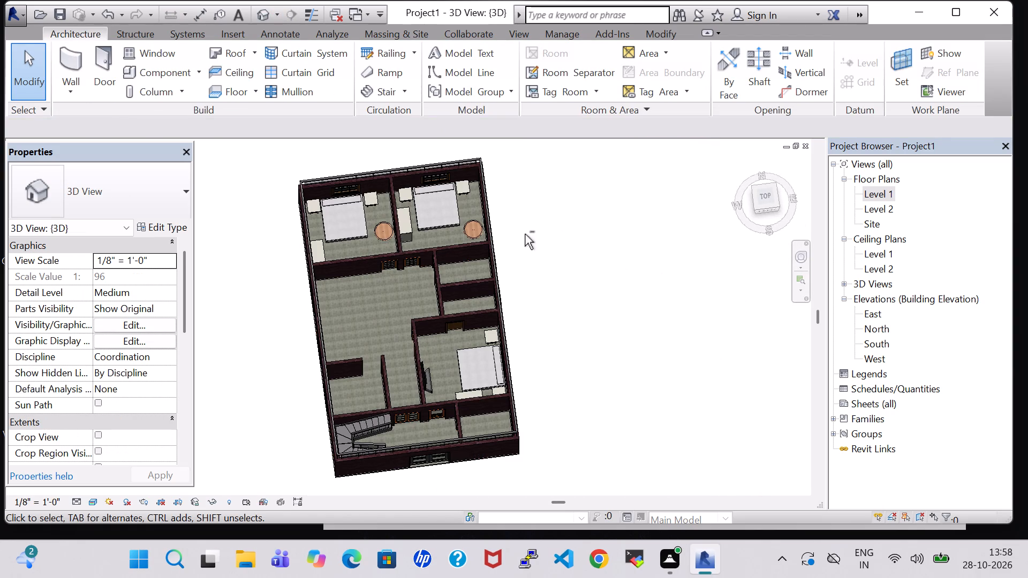
{"action": "middle_click_drag", "start_coordinate": [525, 234], "coordinate": [535, 283], "text": "shift"}
{"action": "middle_click_drag", "start_coordinate": [543, 235], "coordinate": [549, 327], "text": "shift"}
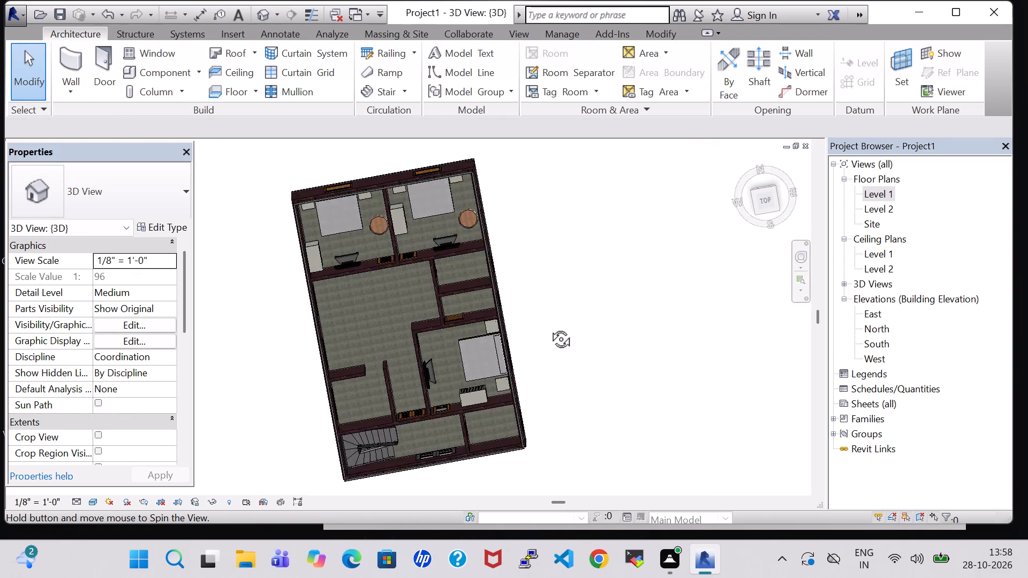
{"action": "middle_click_drag", "start_coordinate": [549, 327], "coordinate": [520, 306], "text": "shift"}
{"action": "middle_click_drag", "start_coordinate": [557, 300], "coordinate": [637, 308]}
{"action": "middle_click_drag", "start_coordinate": [637, 308], "coordinate": [637, 317], "text": "shift"}
{"action": "middle_click", "coordinate": [637, 317], "text": "shift"}
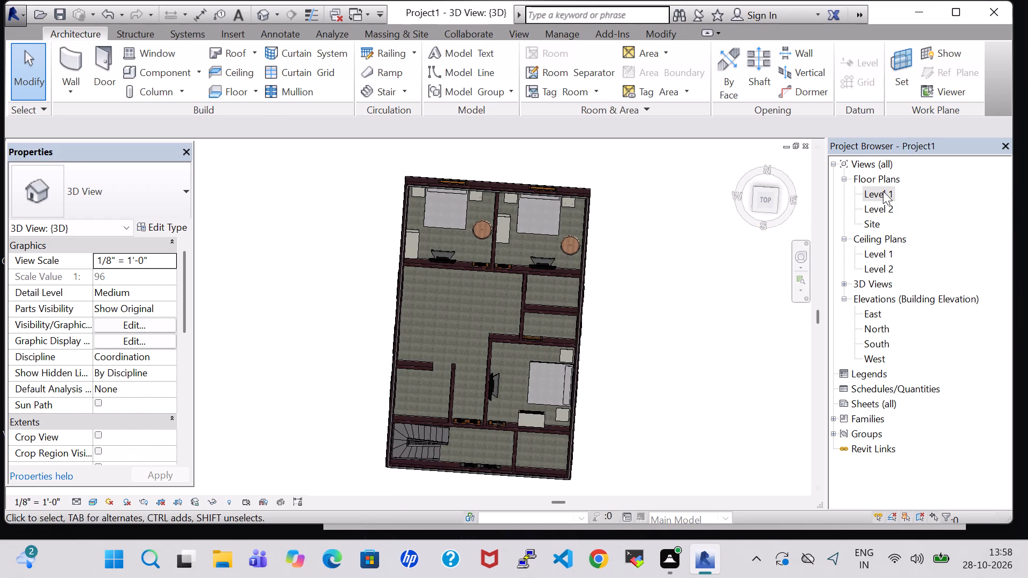
From the Level 1 plan, load the RPC Plant - Tropical family from the US Imperial Planting library folder.
{"action": "double_click", "coordinate": [883, 191]}
{"action": "scroll", "coordinate": [495, 288], "scroll_direction": "down", "scroll_amount": 3}
{"action": "middle_click_drag", "start_coordinate": [648, 285], "coordinate": [647, 242]}
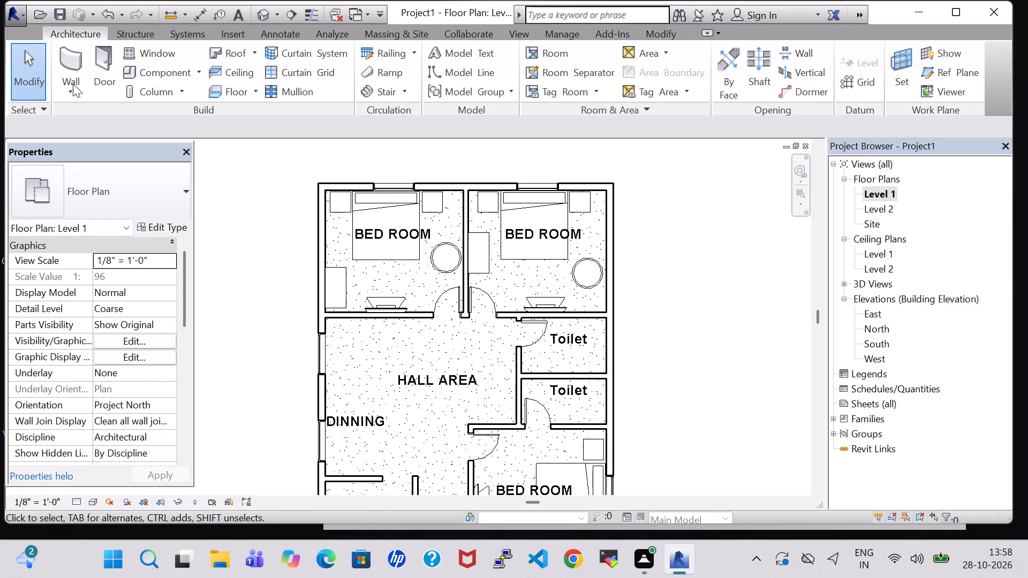
{"action": "left_click", "coordinate": [152, 74]}
{"action": "left_click", "coordinate": [640, 64]}
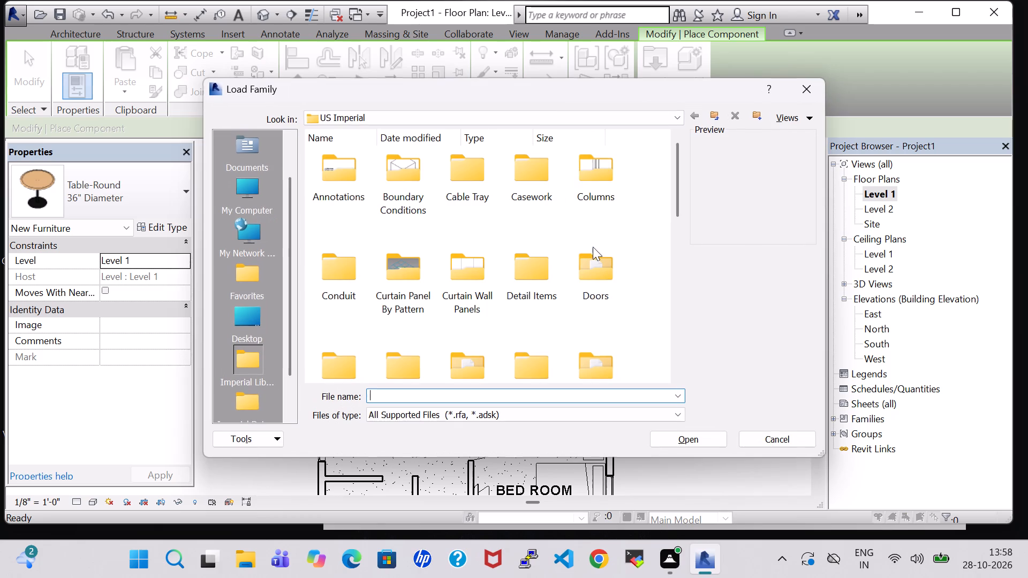
{"action": "scroll", "coordinate": [585, 296], "scroll_direction": "down", "scroll_amount": 1}
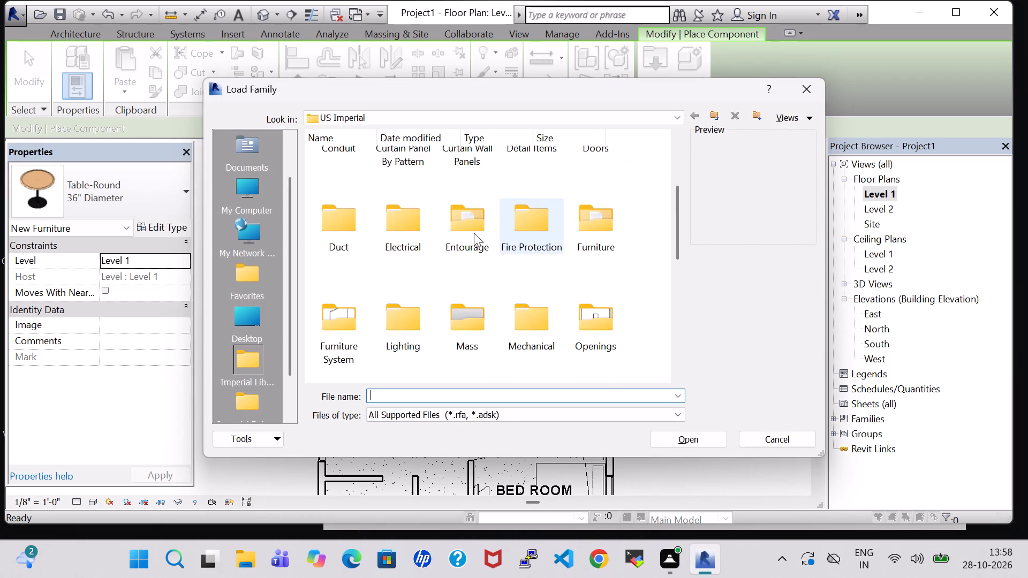
{"action": "scroll", "coordinate": [464, 238], "scroll_direction": "down", "scroll_amount": 1}
{"action": "double_click", "coordinate": [398, 276]}
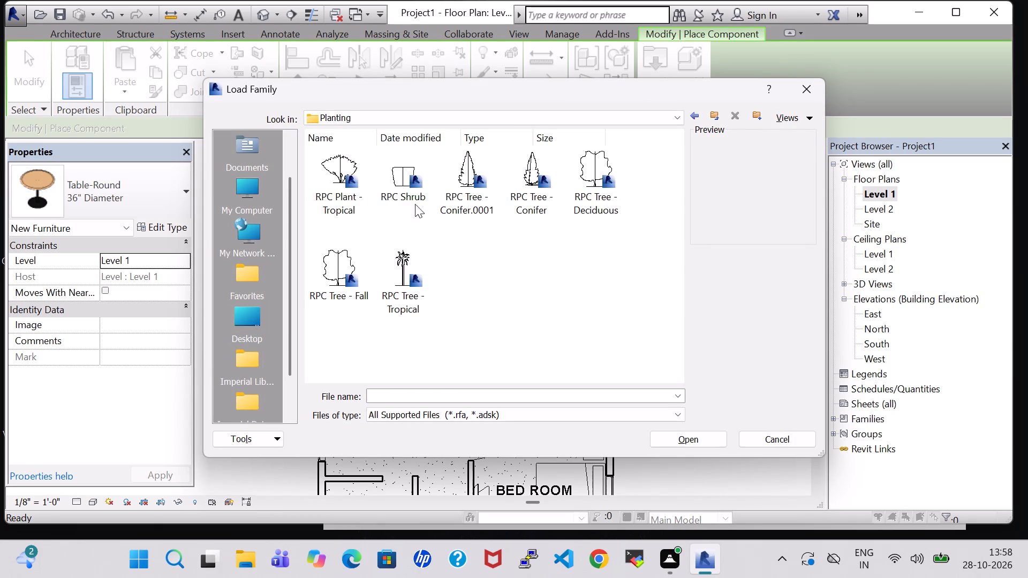
{"action": "left_click", "coordinate": [337, 182]}
{"action": "left_click", "coordinate": [671, 442]}
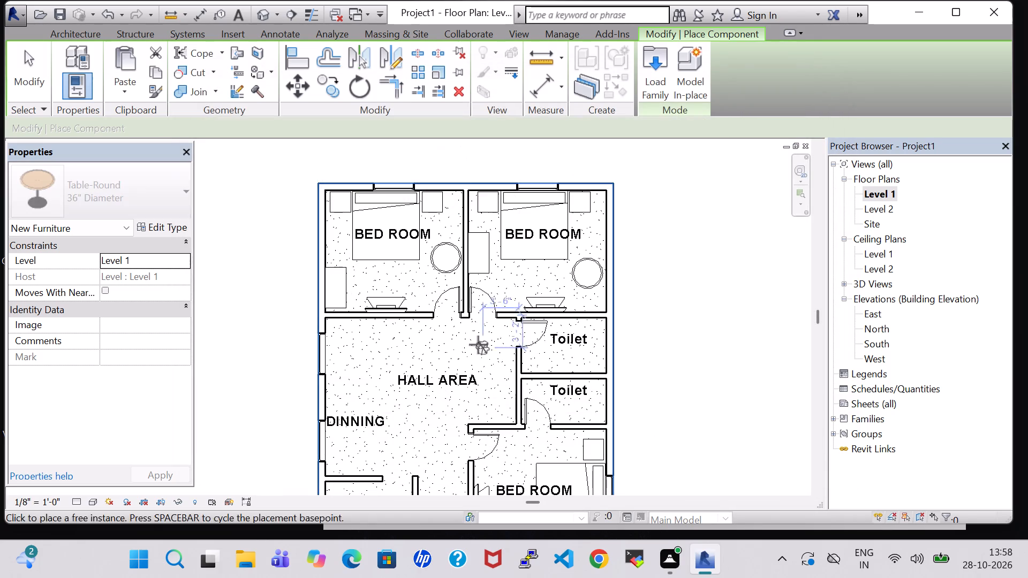
{"action": "key", "text": "Escape"}
{"action": "key", "text": "Escape"}
{"action": "key", "text": "Escape"}
{"action": "key", "text": "Escape"}
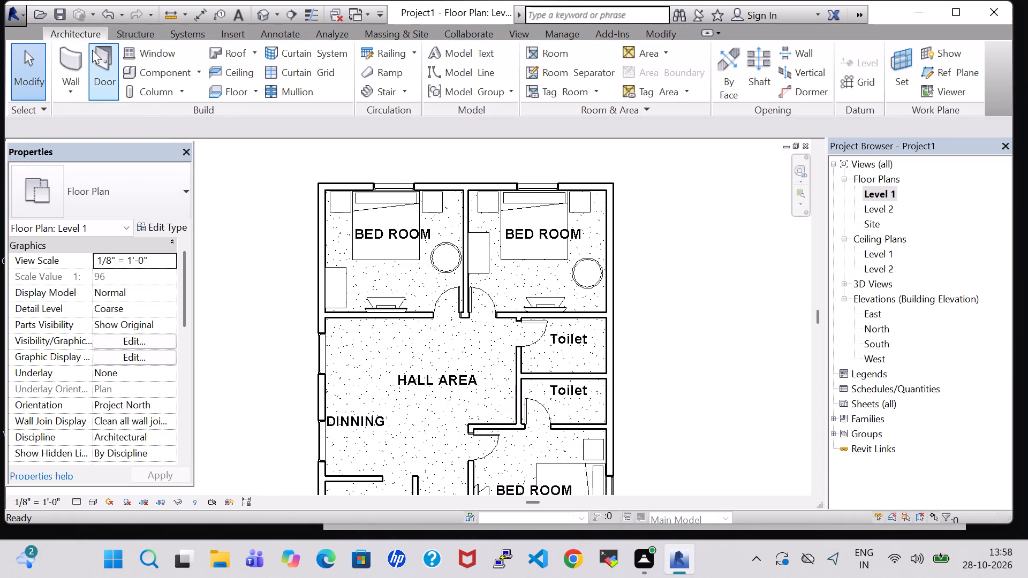
{"action": "key", "text": "Escape"}
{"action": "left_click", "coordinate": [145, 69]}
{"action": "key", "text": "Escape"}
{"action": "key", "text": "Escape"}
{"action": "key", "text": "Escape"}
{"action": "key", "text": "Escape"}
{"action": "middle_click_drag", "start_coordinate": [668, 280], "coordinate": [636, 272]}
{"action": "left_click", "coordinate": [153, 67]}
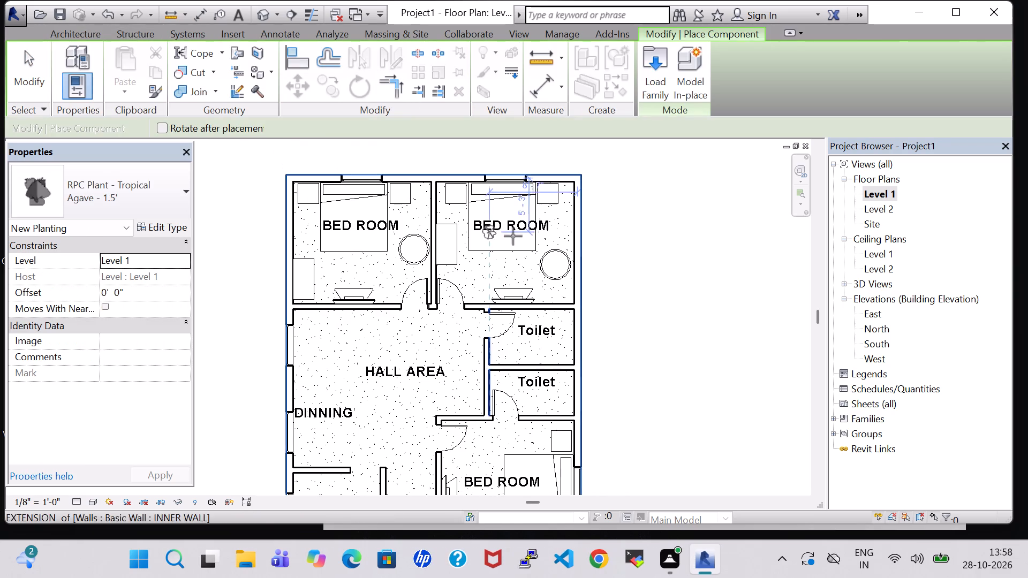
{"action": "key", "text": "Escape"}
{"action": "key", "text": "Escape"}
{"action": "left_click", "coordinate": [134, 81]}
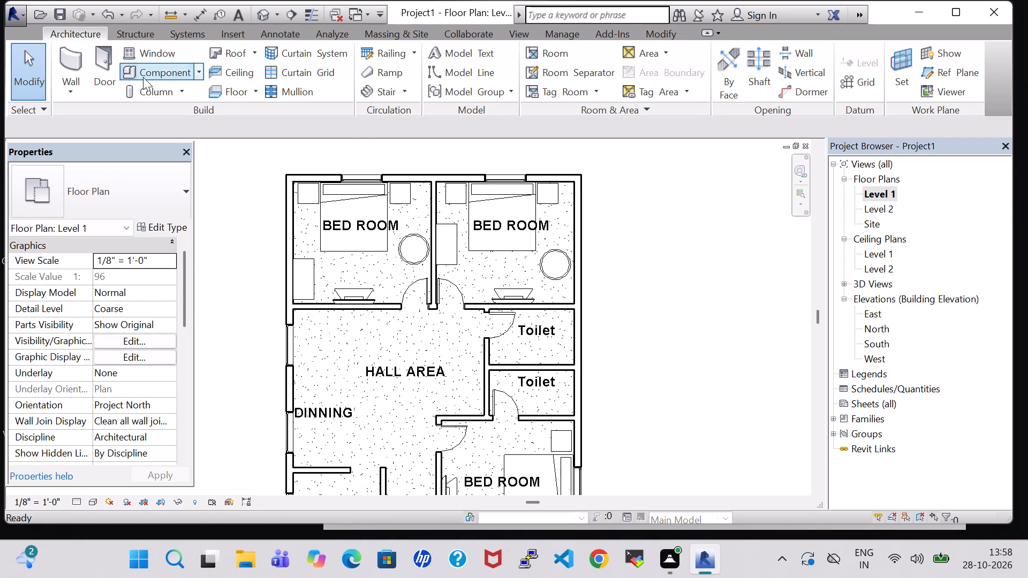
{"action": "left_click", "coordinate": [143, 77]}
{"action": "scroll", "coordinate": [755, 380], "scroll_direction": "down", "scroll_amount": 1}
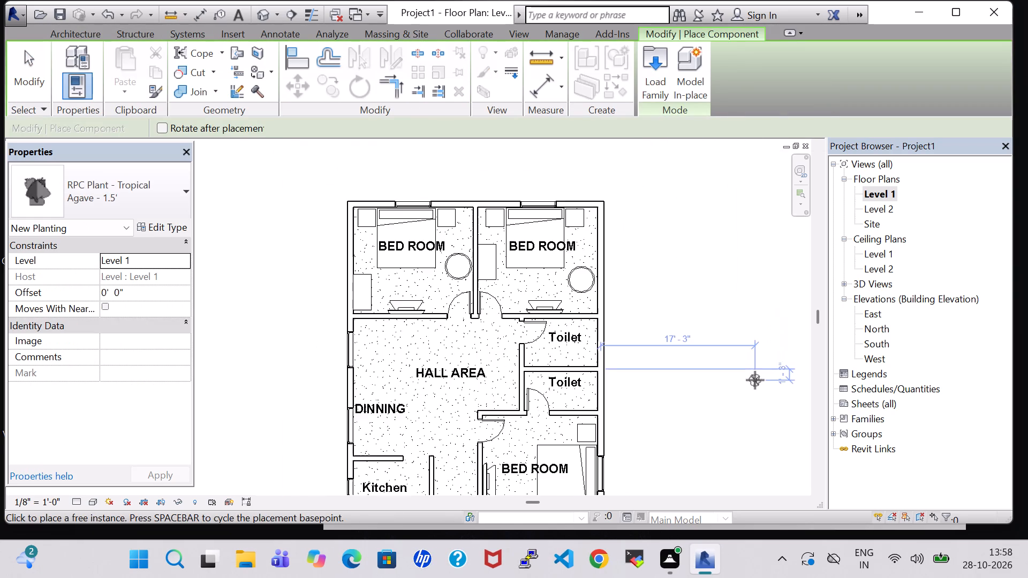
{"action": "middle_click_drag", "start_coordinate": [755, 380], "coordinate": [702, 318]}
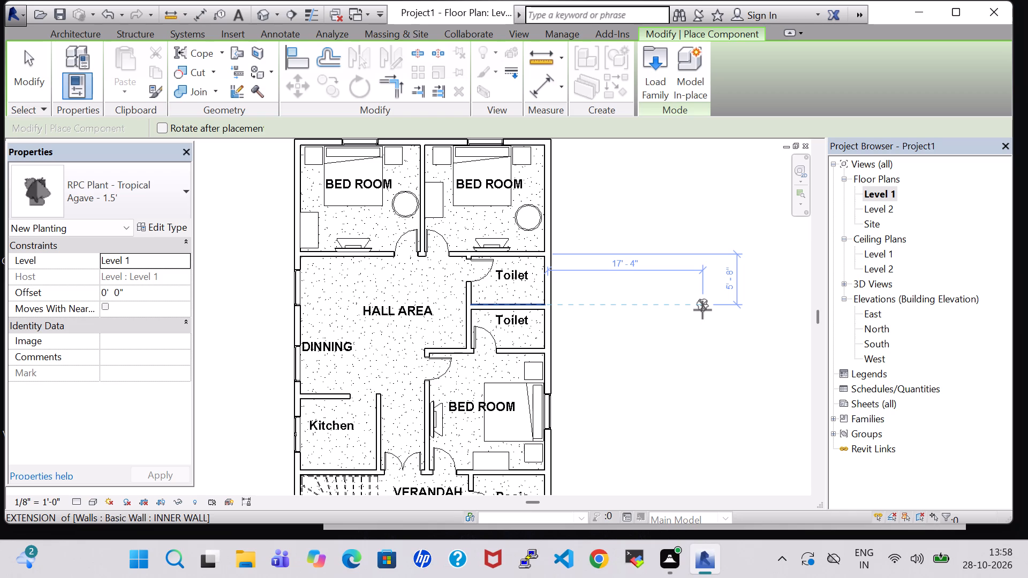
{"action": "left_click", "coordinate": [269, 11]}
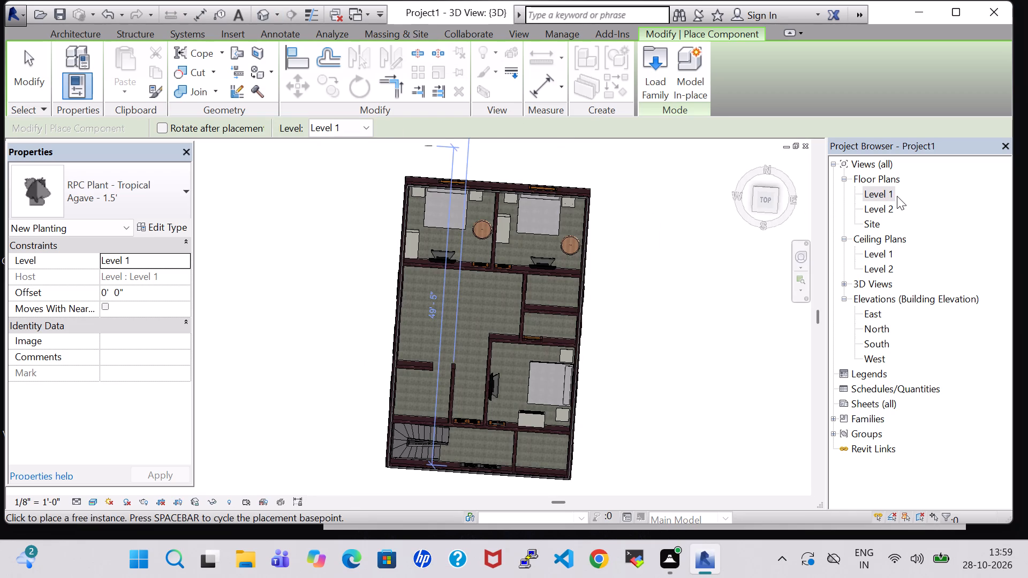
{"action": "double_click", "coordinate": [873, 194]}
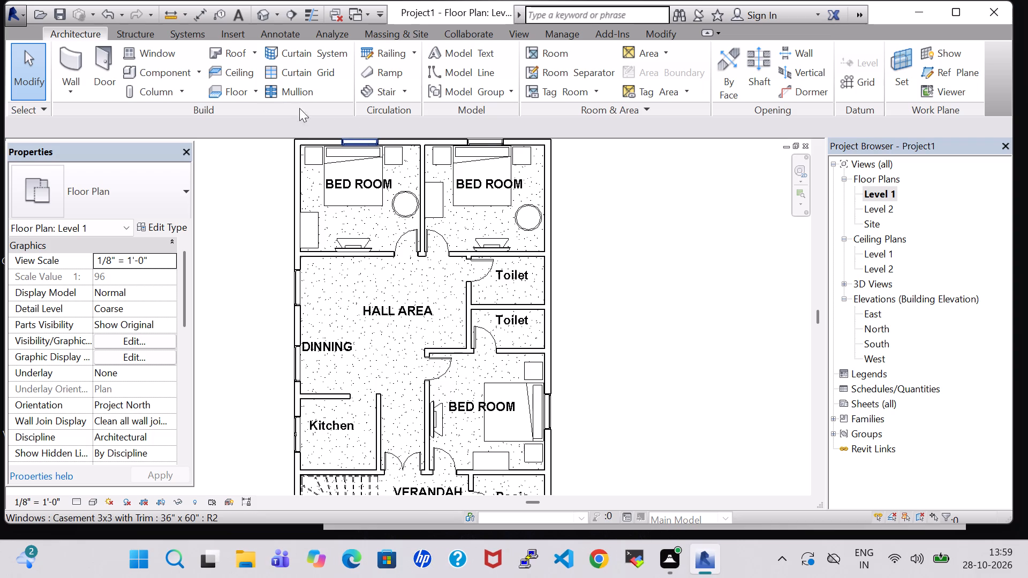
Load the Toilet-Domestic-3D family from the library's Plumbing, Architectural, Fixtures, Water Closets folder.
{"action": "left_click", "coordinate": [145, 72]}
{"action": "left_click", "coordinate": [643, 79]}
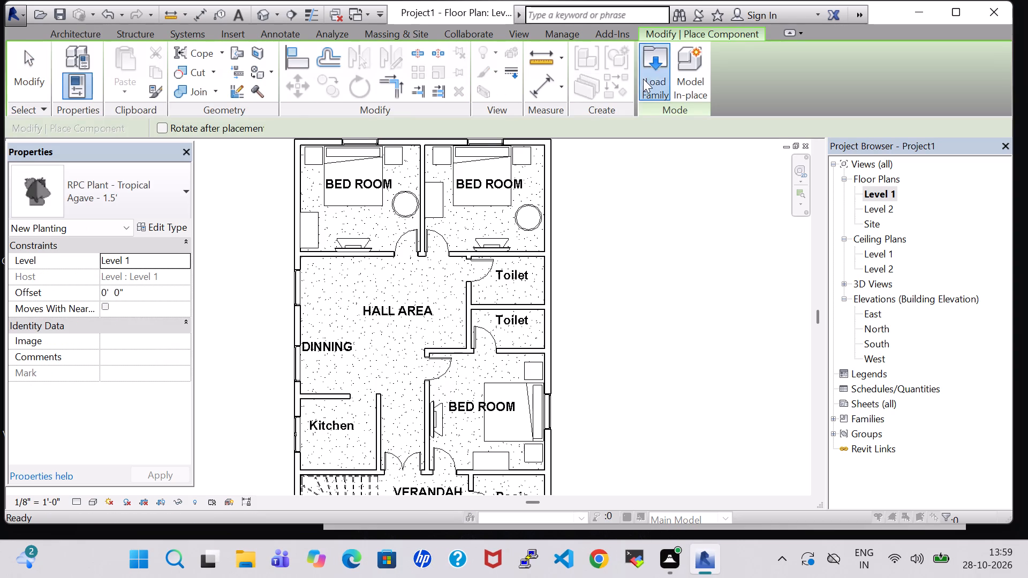
{"action": "scroll", "coordinate": [509, 246], "scroll_direction": "down", "scroll_amount": 2}
{"action": "double_click", "coordinate": [459, 269]}
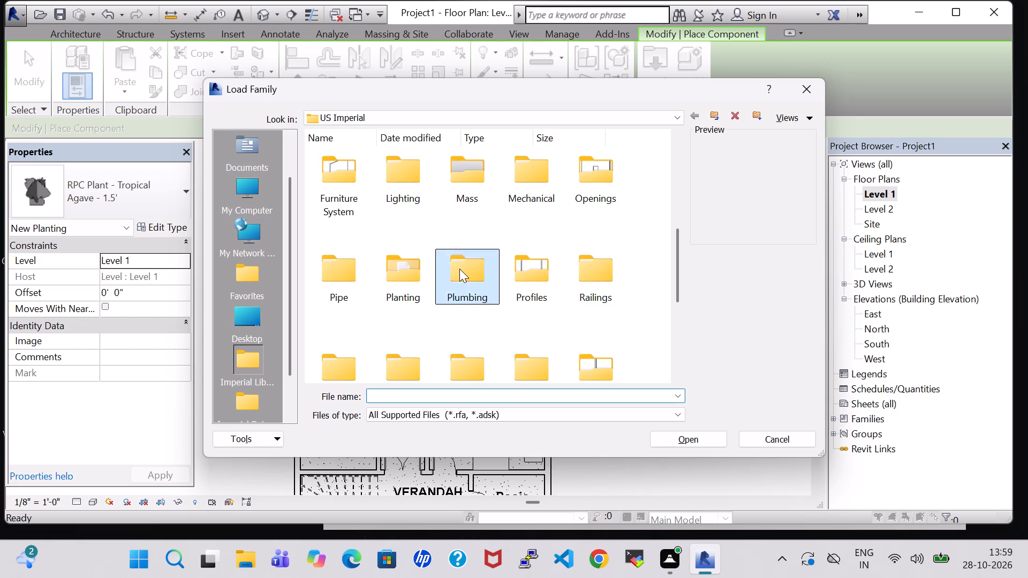
{"action": "double_click", "coordinate": [356, 174]}
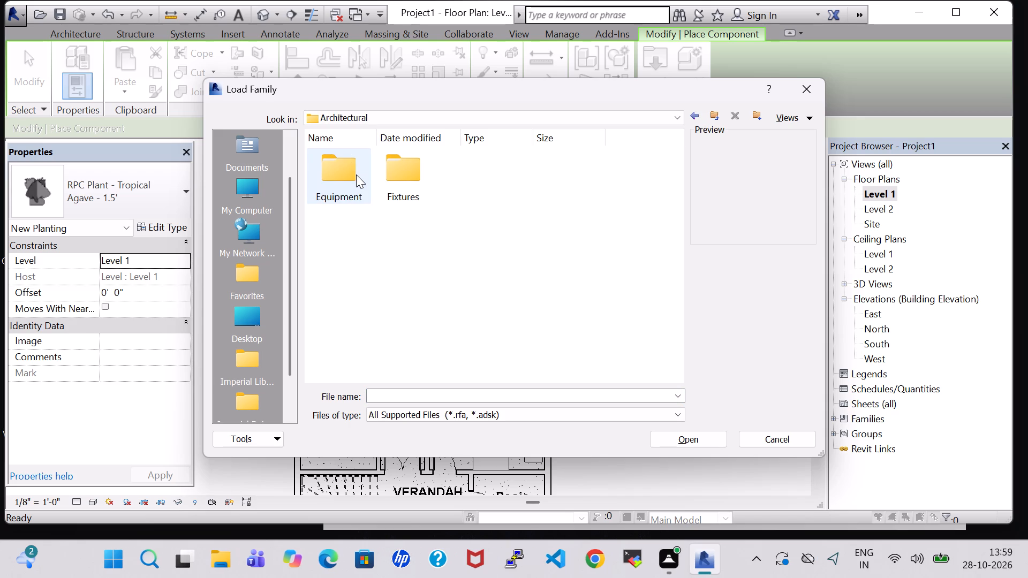
{"action": "left_click", "coordinate": [371, 256]}
{"action": "double_click", "coordinate": [394, 173]}
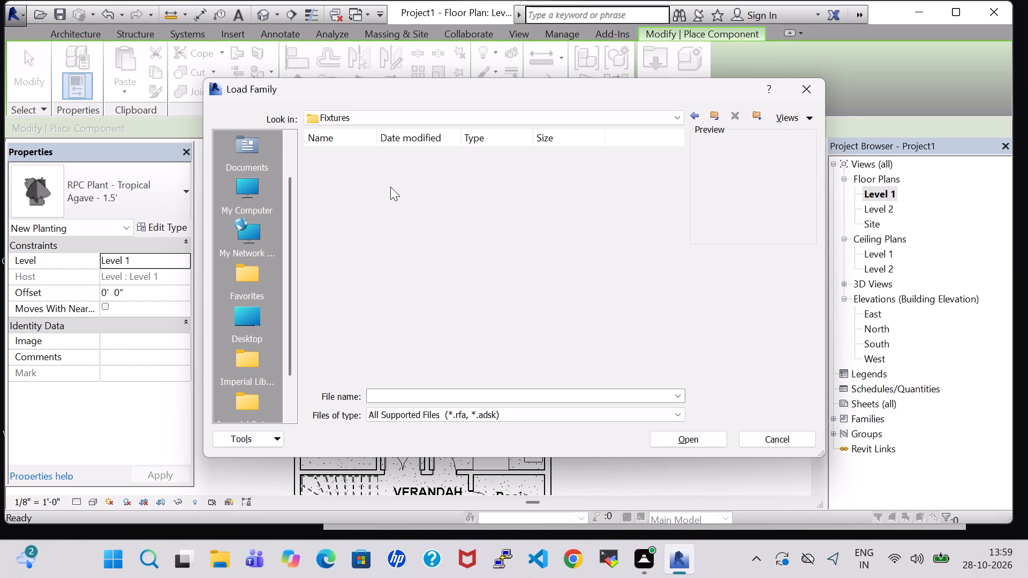
{"action": "double_click", "coordinate": [413, 277]}
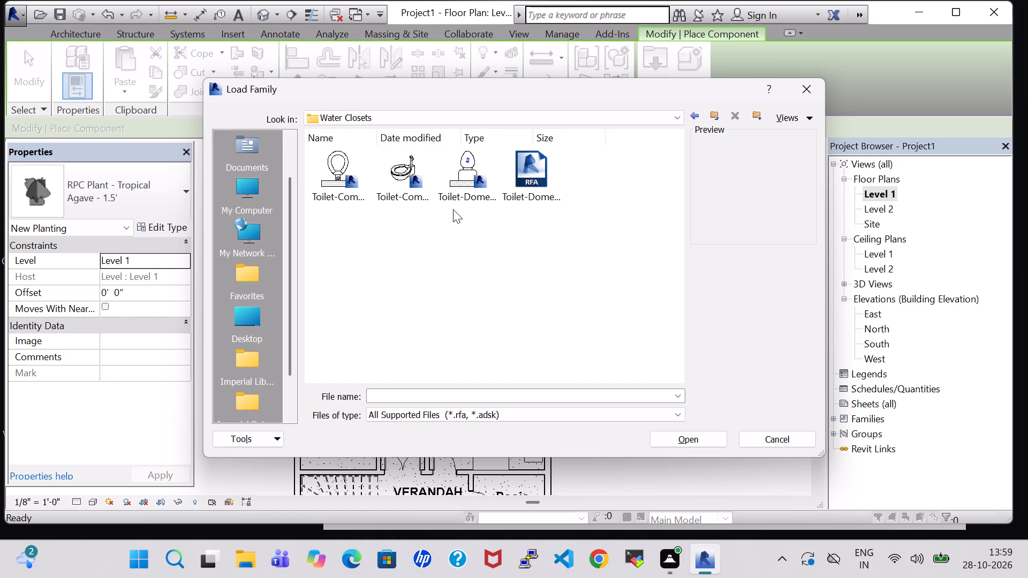
{"action": "left_click", "coordinate": [524, 170]}
{"action": "left_click", "coordinate": [714, 438]}
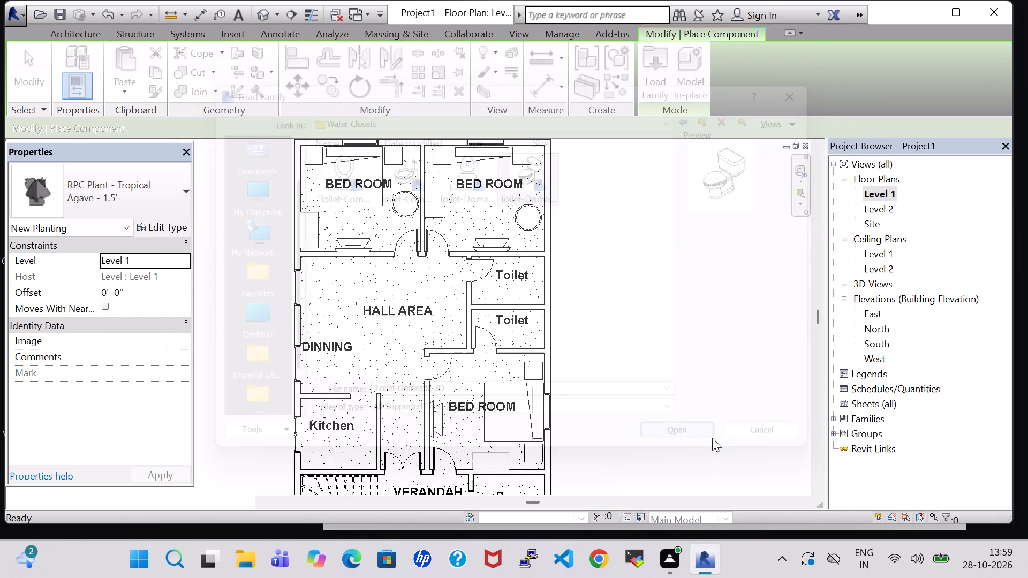
Place a Toilet-Domestic-3D in each of the two Toilet rooms, rotated so its tank backs onto the east wall.
{"action": "scroll", "coordinate": [515, 307], "scroll_direction": "up", "scroll_amount": 4}
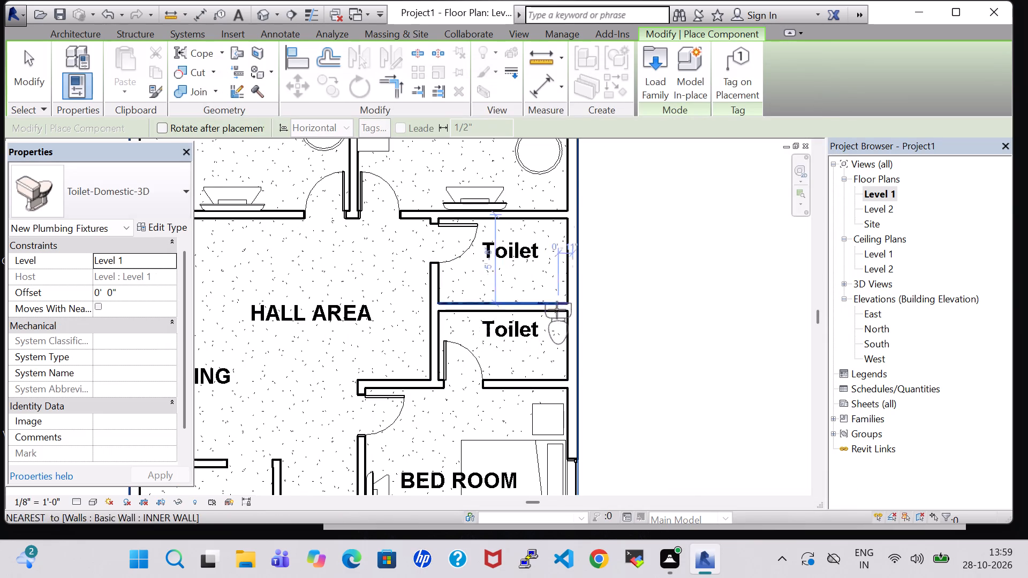
{"action": "key", "text": "space"}
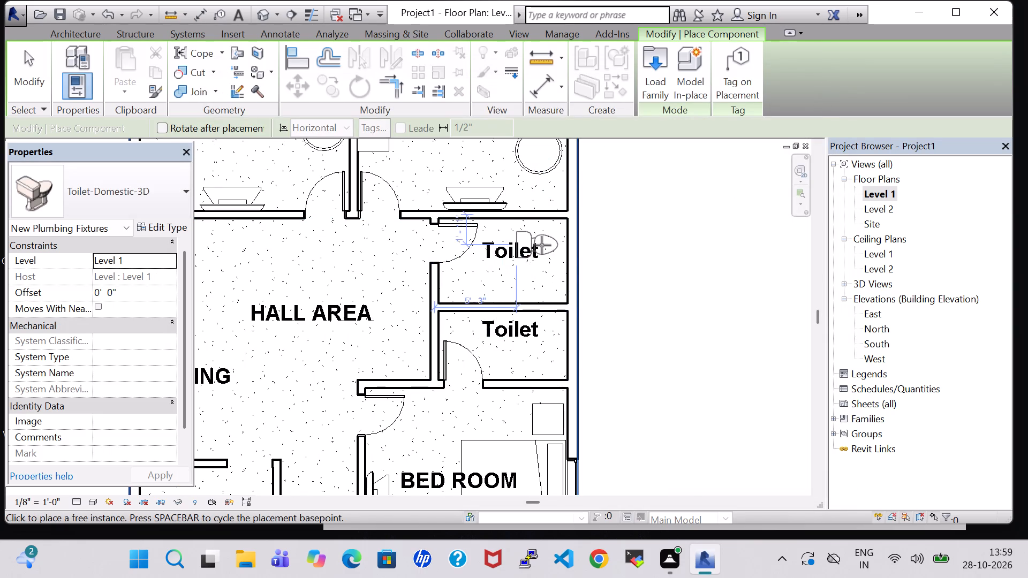
{"action": "key", "text": "space"}
{"action": "key", "text": "space"}
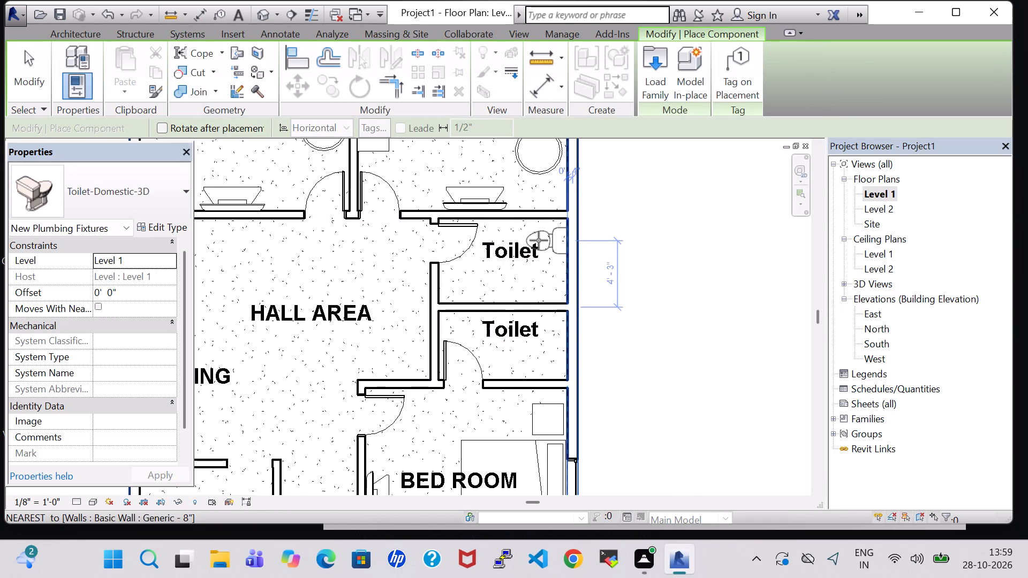
{"action": "left_click", "coordinate": [539, 240]}
{"action": "left_click", "coordinate": [542, 331]}
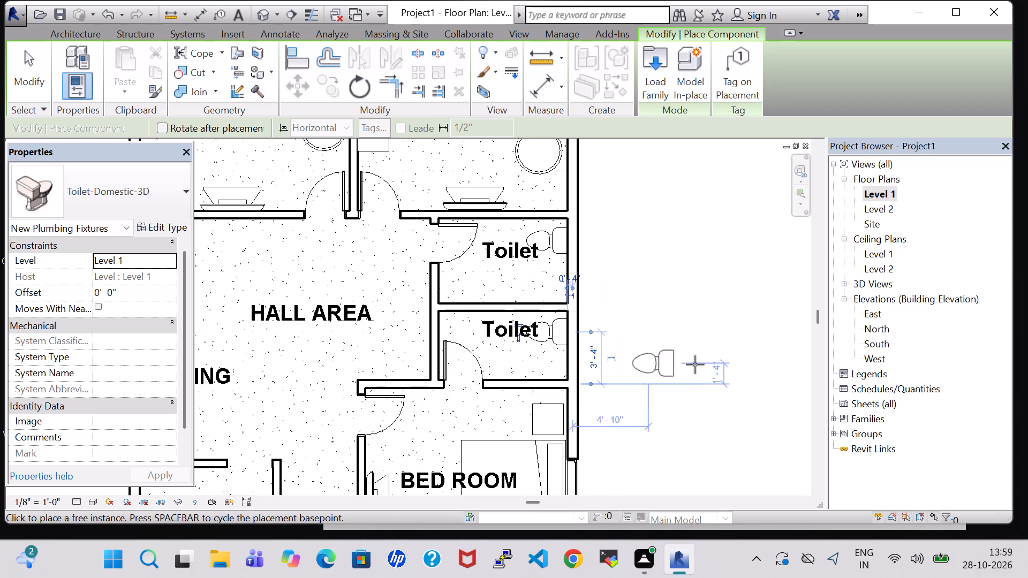
{"action": "key", "text": "Escape"}
{"action": "key", "text": "Escape"}
Nudge both toilet fixtures north, the southern one to about 3' 7" and the northern one to about 4' 6" from the wall south of each.
{"action": "left_click", "coordinate": [551, 328]}
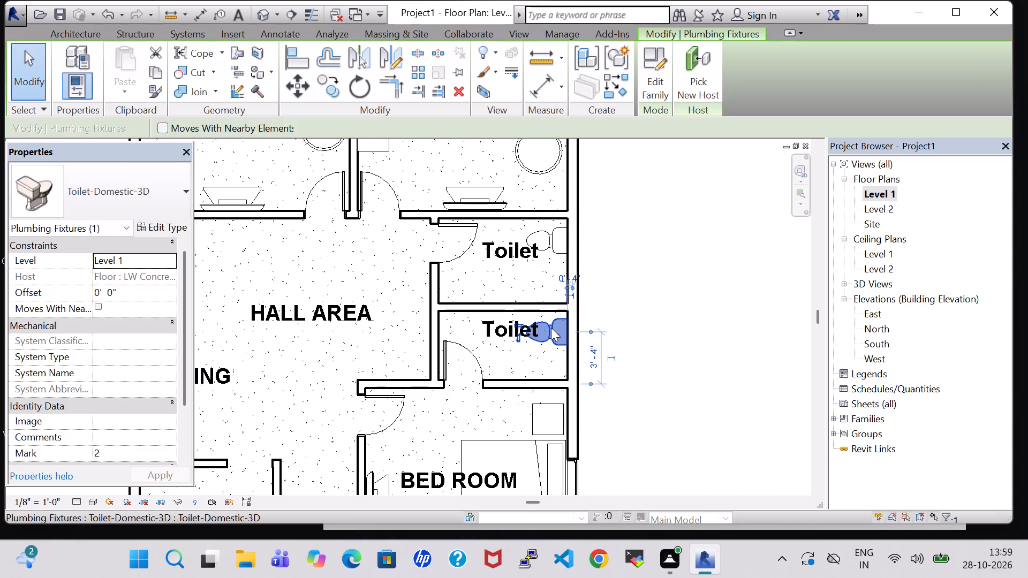
{"action": "key", "text": "Up"}
{"action": "key", "text": "Up"}
{"action": "key", "text": "Down"}
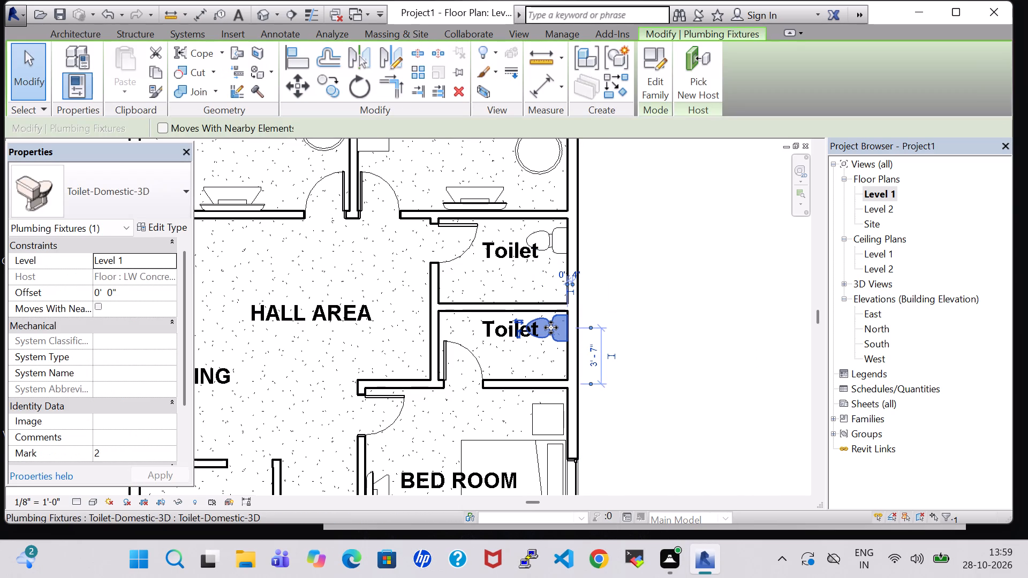
{"action": "left_click", "coordinate": [555, 239]}
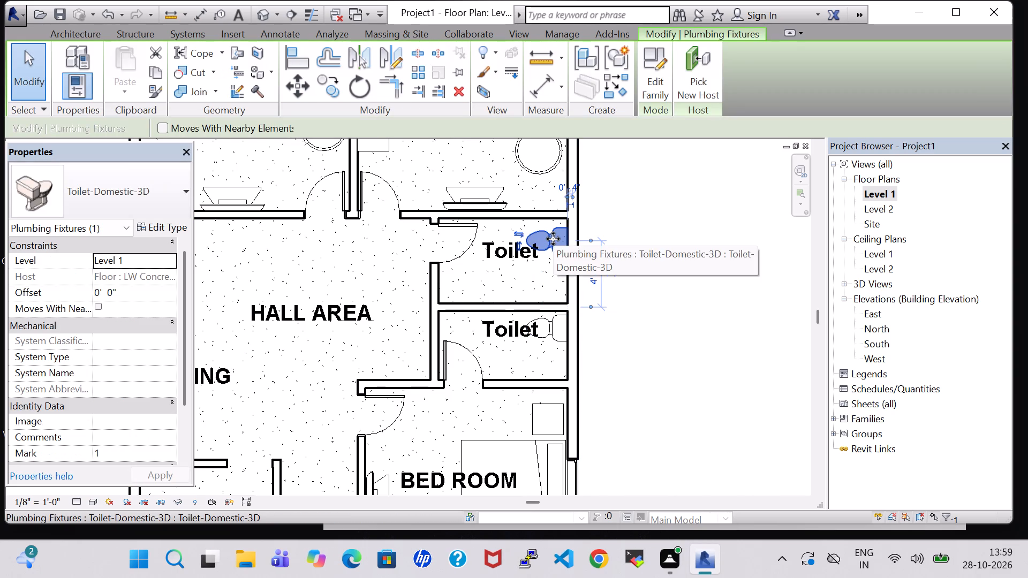
{"action": "key", "text": "Up"}
{"action": "key", "text": "Up"}
{"action": "key", "text": "Down"}
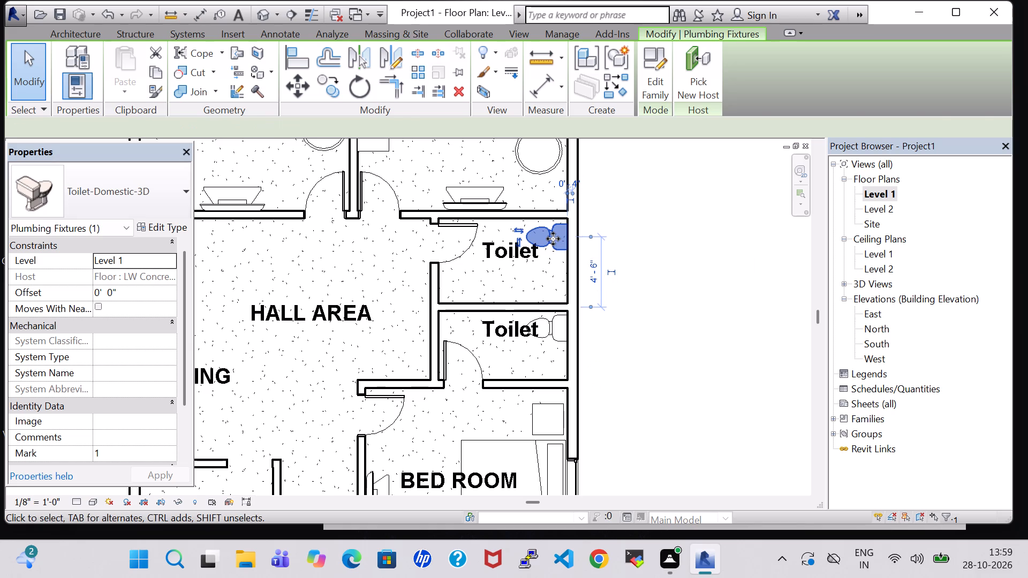
{"action": "left_click", "coordinate": [697, 240]}
Load the Tub-Free Standing-3D family from the library's Plumbing, Architectural, Fixtures, Bathtubs folder.
{"action": "left_click", "coordinate": [155, 69]}
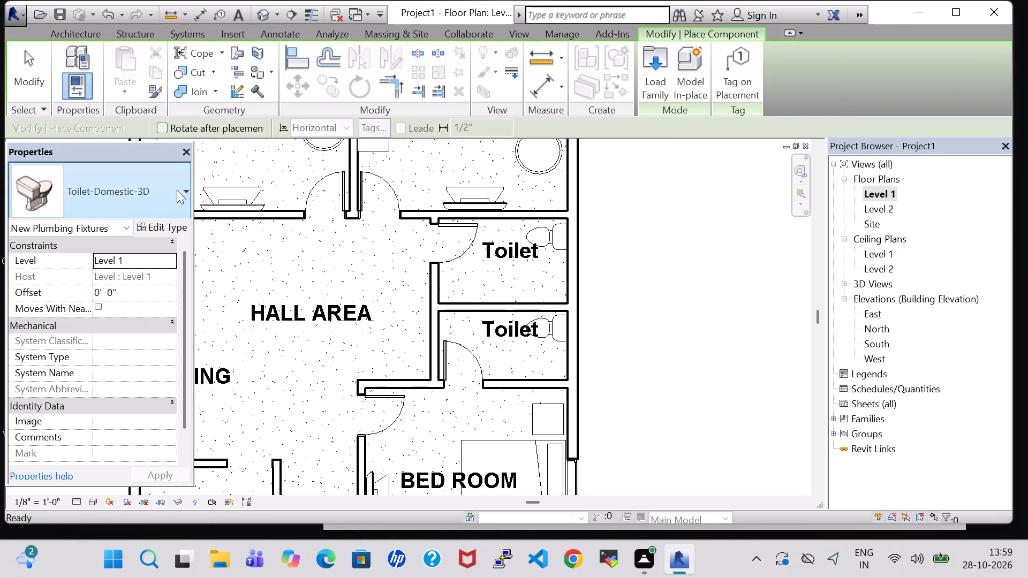
{"action": "left_click", "coordinate": [652, 79]}
{"action": "scroll", "coordinate": [405, 244], "scroll_direction": "down", "scroll_amount": 1}
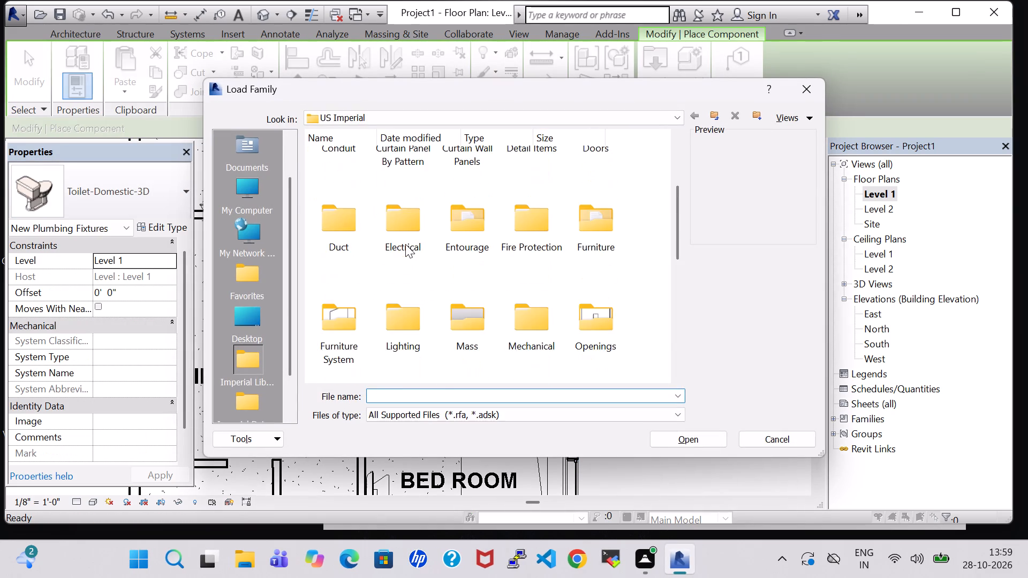
{"action": "scroll", "coordinate": [405, 244], "scroll_direction": "down", "scroll_amount": 2}
{"action": "scroll", "coordinate": [405, 244], "scroll_direction": "up", "scroll_amount": 1}
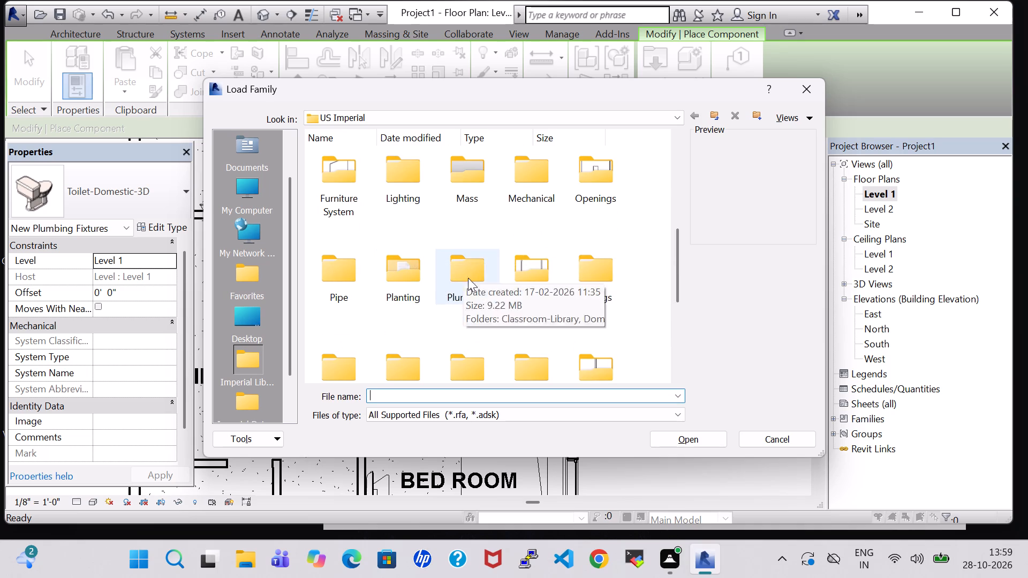
{"action": "double_click", "coordinate": [480, 289]}
{"action": "double_click", "coordinate": [397, 177]}
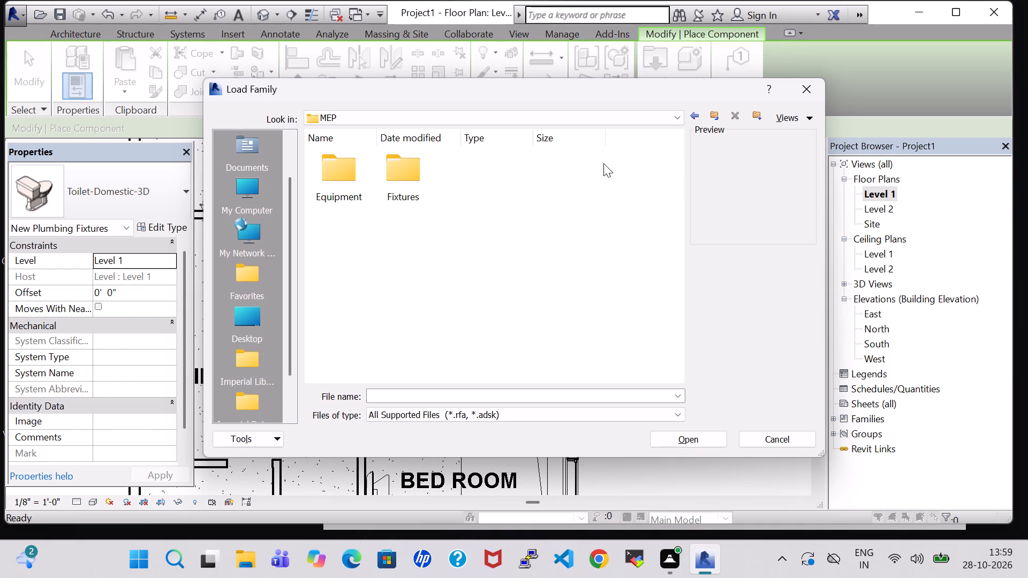
{"action": "double_click", "coordinate": [404, 161]}
{"action": "double_click", "coordinate": [403, 171]}
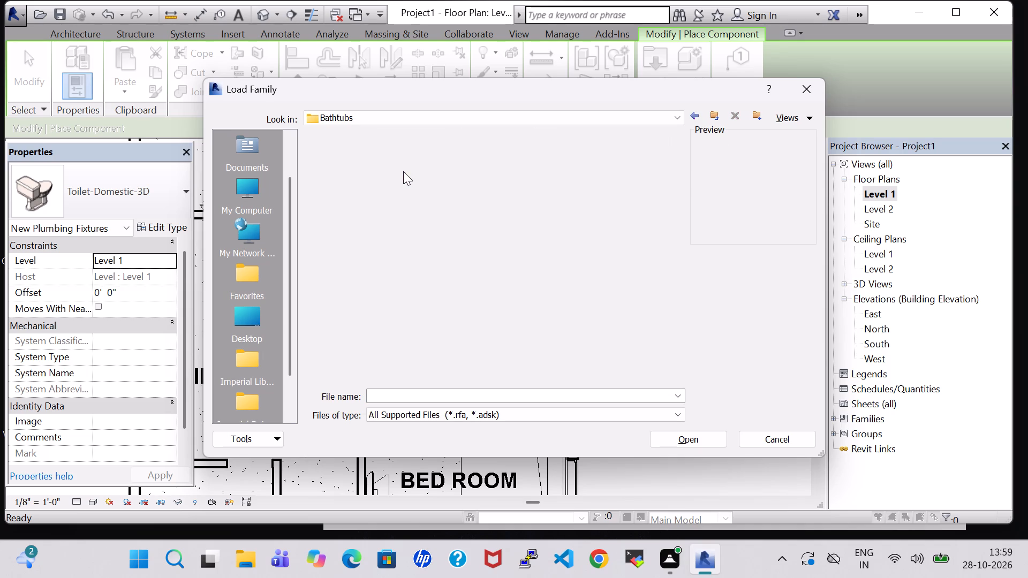
{"action": "left_click", "coordinate": [482, 176]}
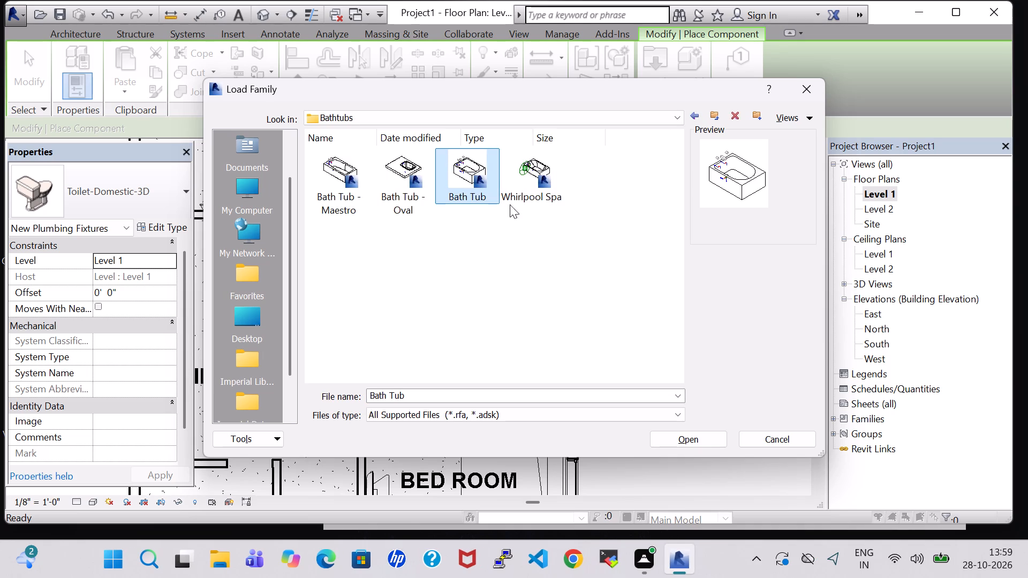
{"action": "double_click", "coordinate": [699, 115]}
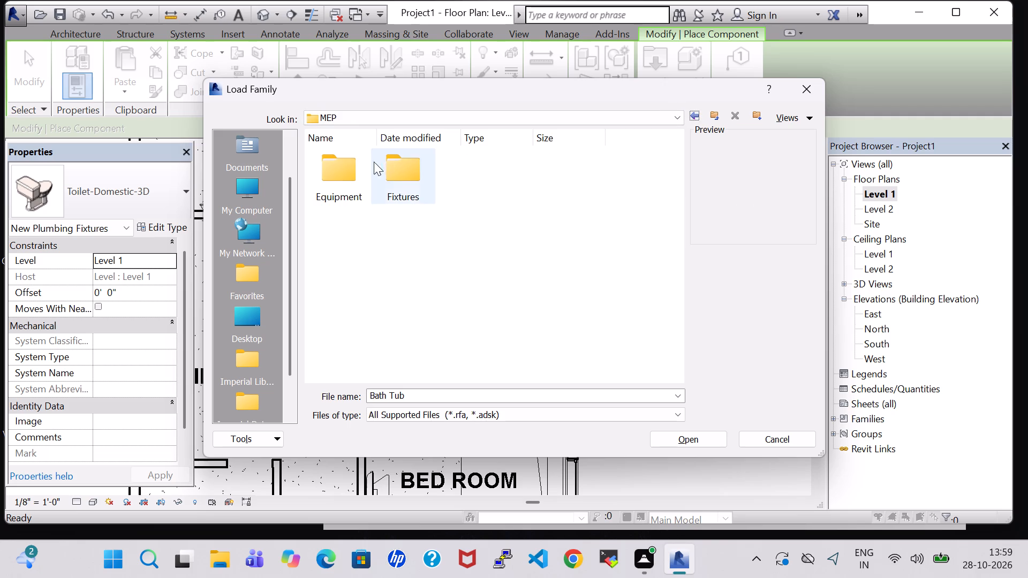
{"action": "left_click", "coordinate": [689, 115]}
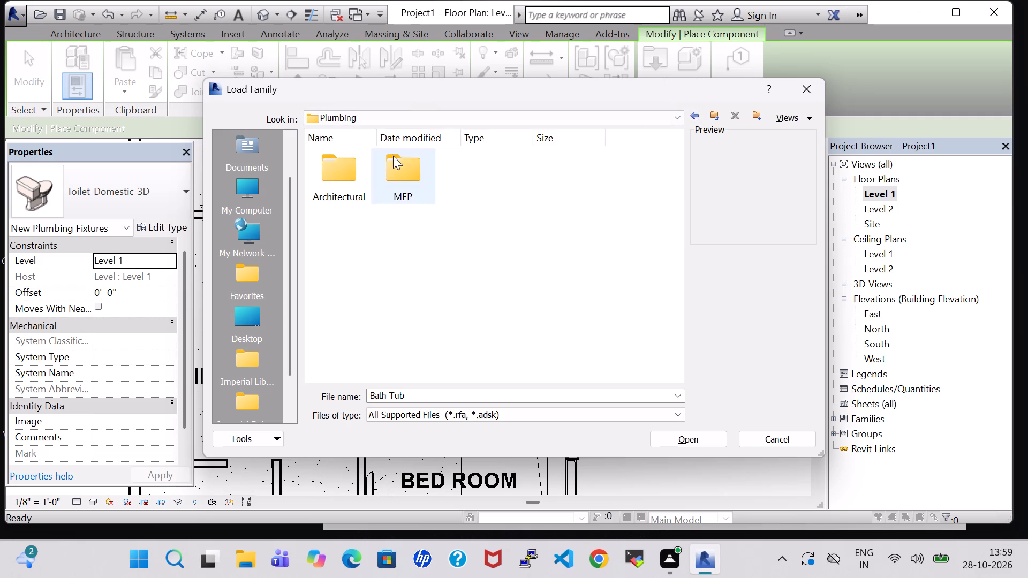
{"action": "double_click", "coordinate": [336, 172]}
{"action": "double_click", "coordinate": [419, 168]}
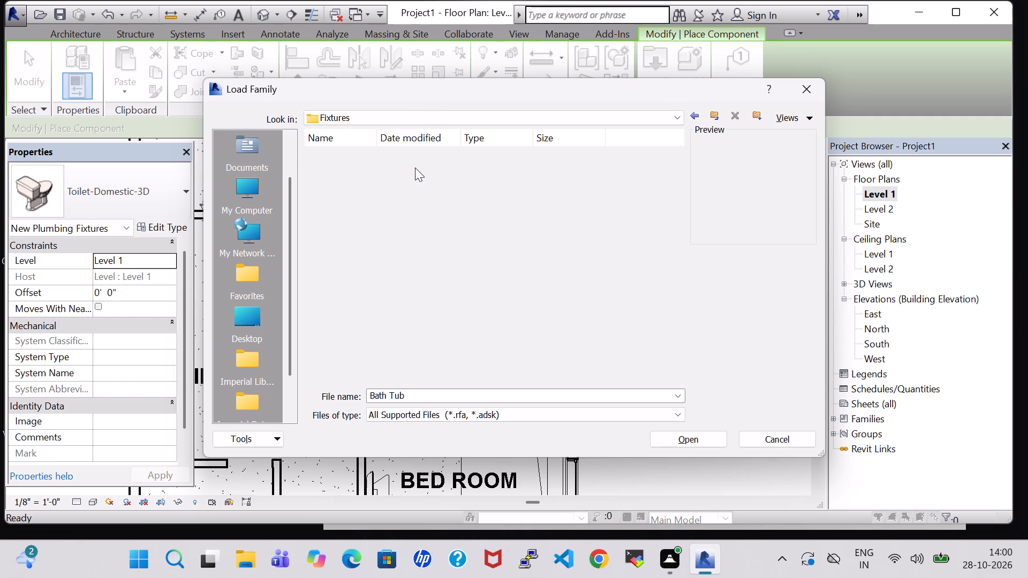
{"action": "double_click", "coordinate": [364, 172]}
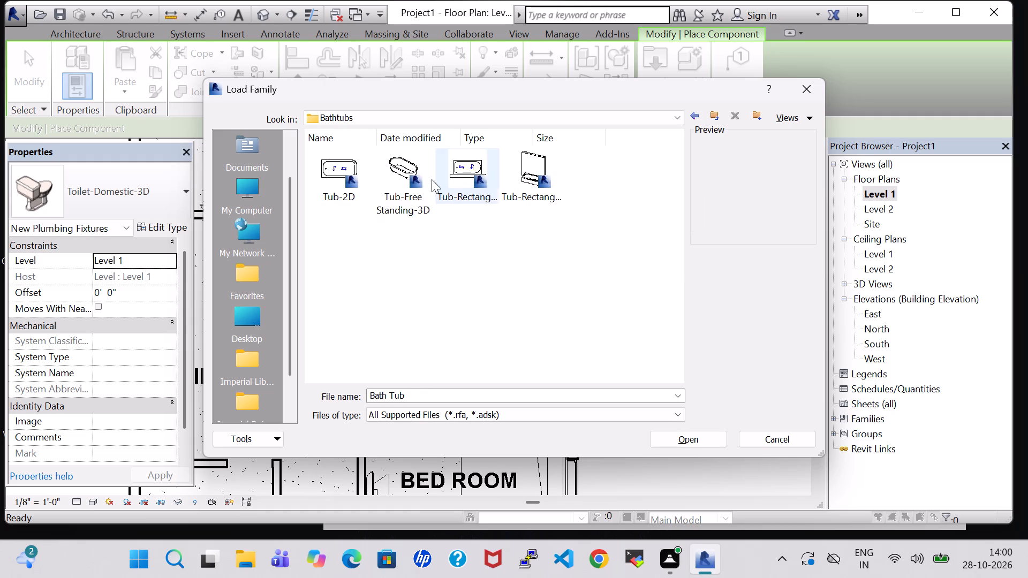
{"action": "left_click", "coordinate": [405, 186]}
{"action": "left_click", "coordinate": [698, 444]}
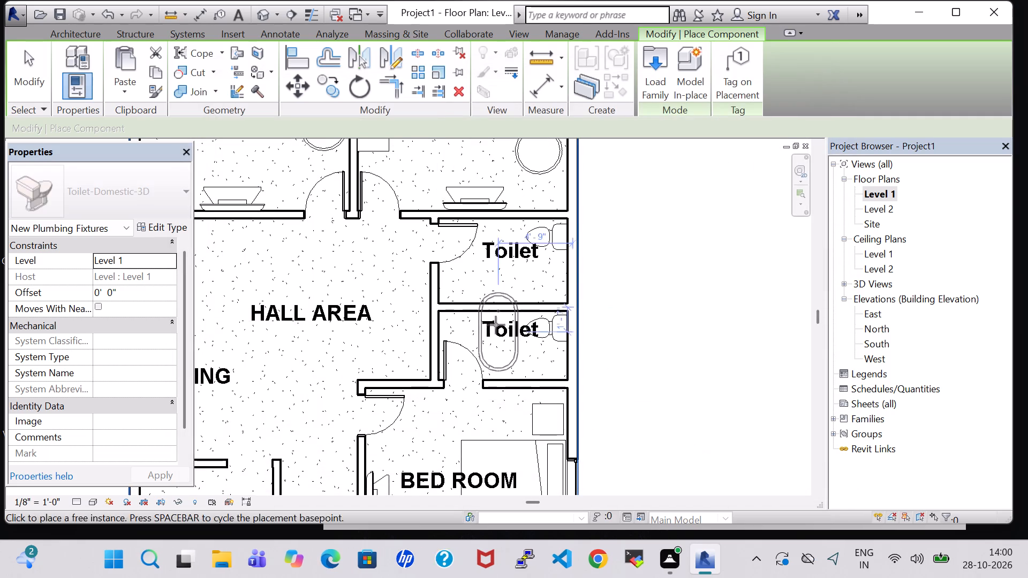
Place a 30" x 60" Tub-Free Standing-3D in each Toilet room, south of the toilet fixture, rotated lengthwise east-west with the drain toward the east wall.
{"action": "key", "text": "space"}
{"action": "key", "text": "space"}
{"action": "key", "text": "space"}
{"action": "scroll", "coordinate": [508, 291], "scroll_direction": "up", "scroll_amount": 4}
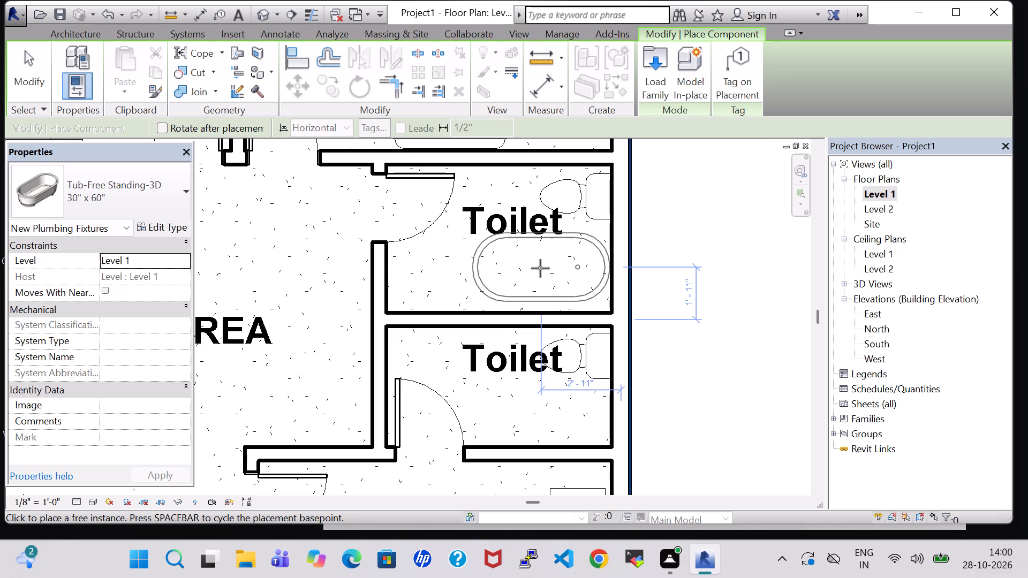
{"action": "left_click", "coordinate": [540, 268]}
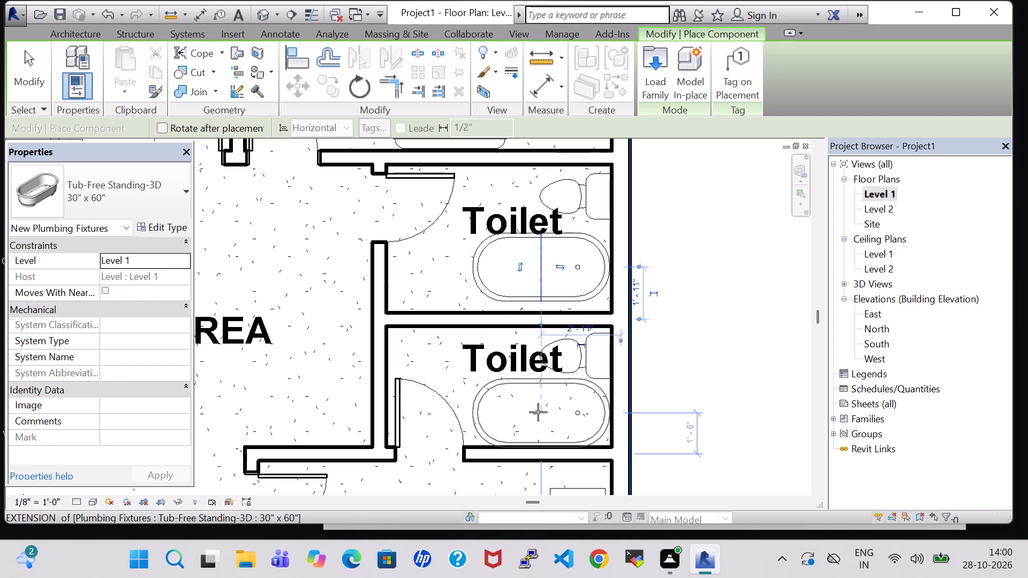
{"action": "double_click", "coordinate": [538, 412]}
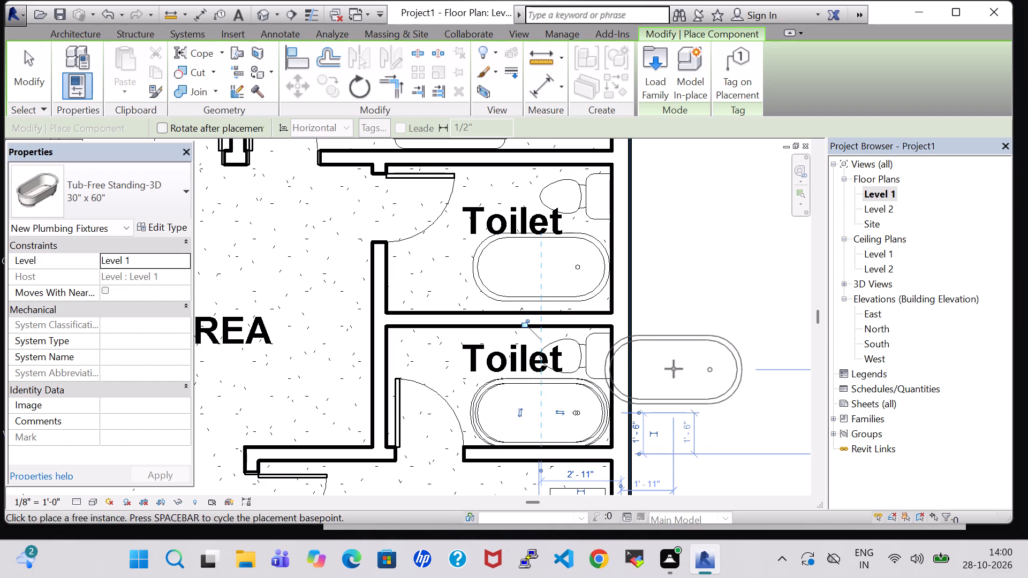
{"action": "key", "text": "Escape"}
{"action": "key", "text": "Escape"}
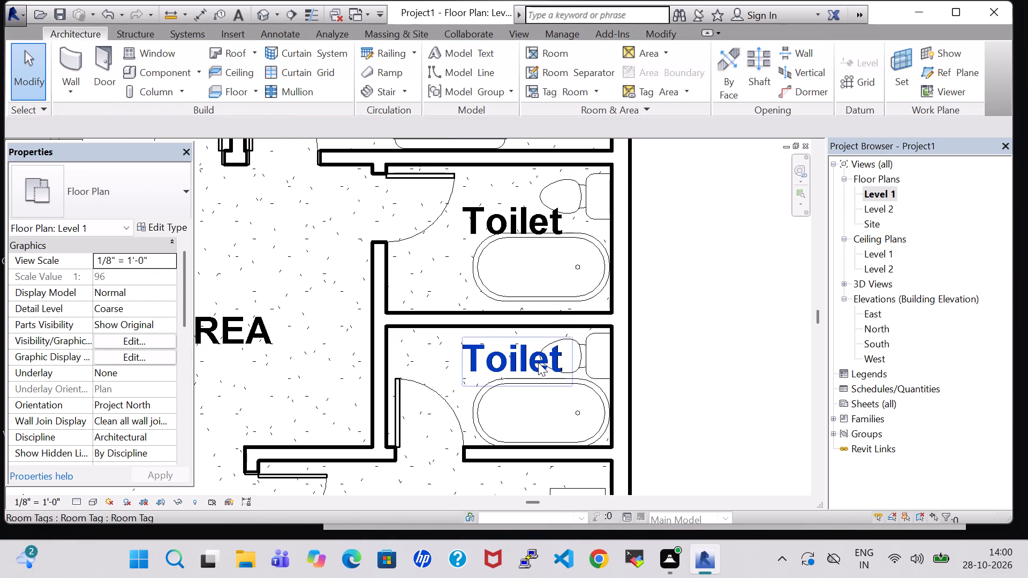
Nudge the INNER WALL between the southern Toilet room and the bedroom below it slightly south.
{"action": "middle_click", "coordinate": [690, 384]}
{"action": "middle_click_drag", "start_coordinate": [690, 384], "coordinate": [692, 298]}
{"action": "middle_click", "coordinate": [692, 256]}
{"action": "scroll", "coordinate": [424, 327], "scroll_direction": "up", "scroll_amount": 7}
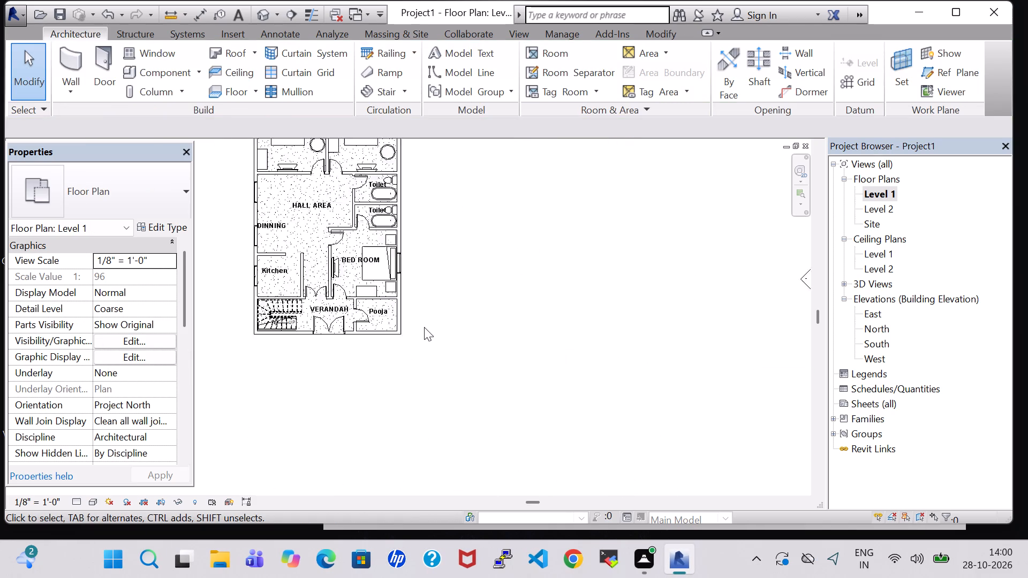
{"action": "scroll", "coordinate": [424, 327], "scroll_direction": "up", "scroll_amount": 1}
{"action": "middle_click_drag", "start_coordinate": [405, 209], "coordinate": [466, 225]}
{"action": "scroll", "coordinate": [467, 227], "scroll_direction": "up", "scroll_amount": 4}
{"action": "middle_click_drag", "start_coordinate": [475, 224], "coordinate": [595, 230]}
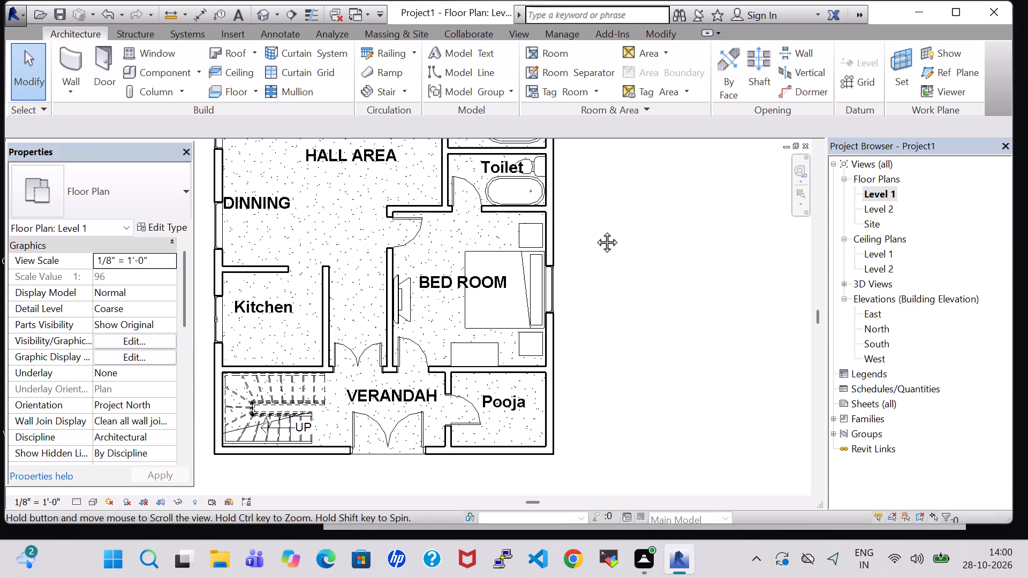
{"action": "middle_click_drag", "start_coordinate": [595, 230], "coordinate": [601, 230]}
{"action": "left_click", "coordinate": [531, 212]}
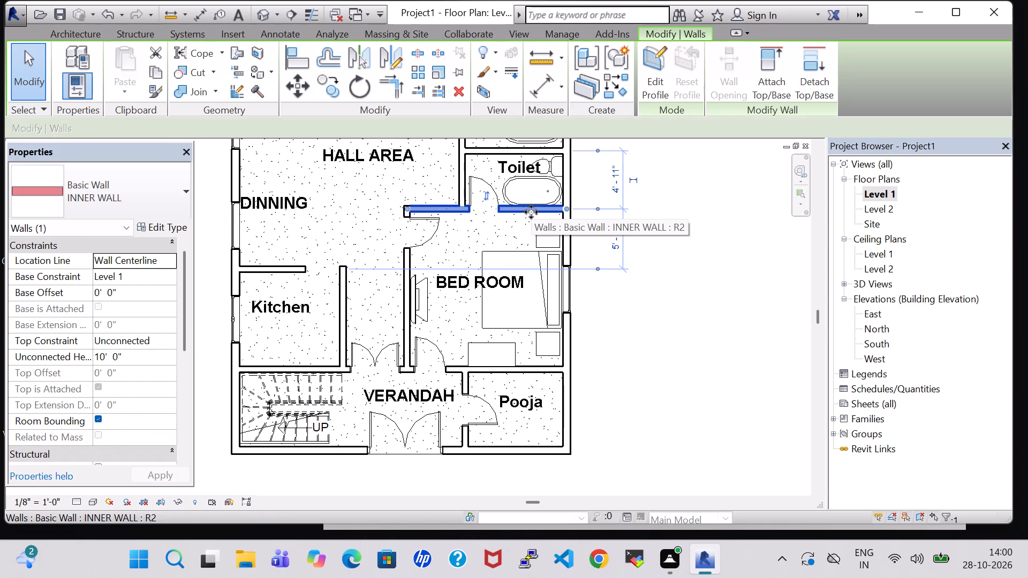
{"action": "key", "text": "Down"}
{"action": "left_click", "coordinate": [663, 246]}
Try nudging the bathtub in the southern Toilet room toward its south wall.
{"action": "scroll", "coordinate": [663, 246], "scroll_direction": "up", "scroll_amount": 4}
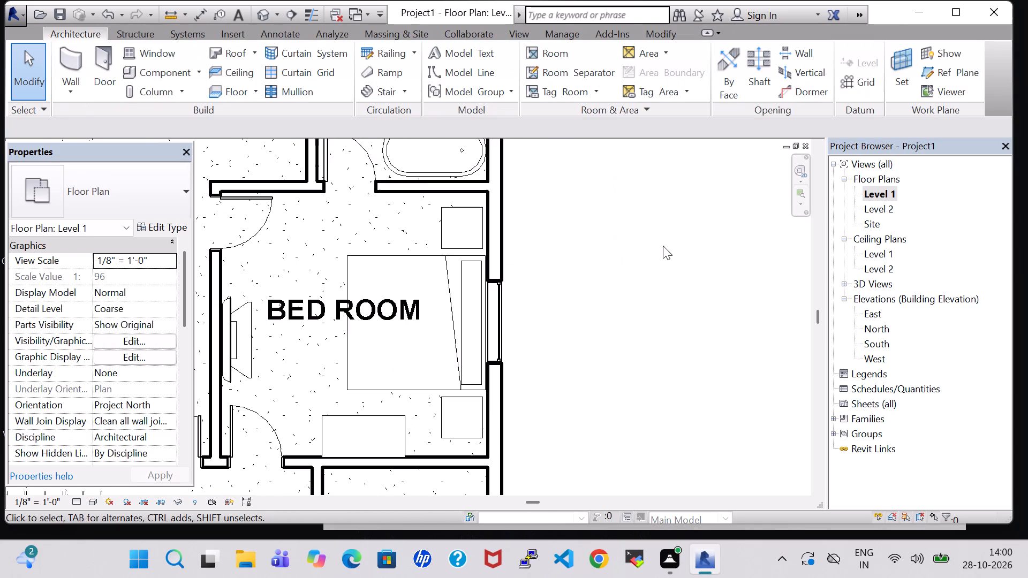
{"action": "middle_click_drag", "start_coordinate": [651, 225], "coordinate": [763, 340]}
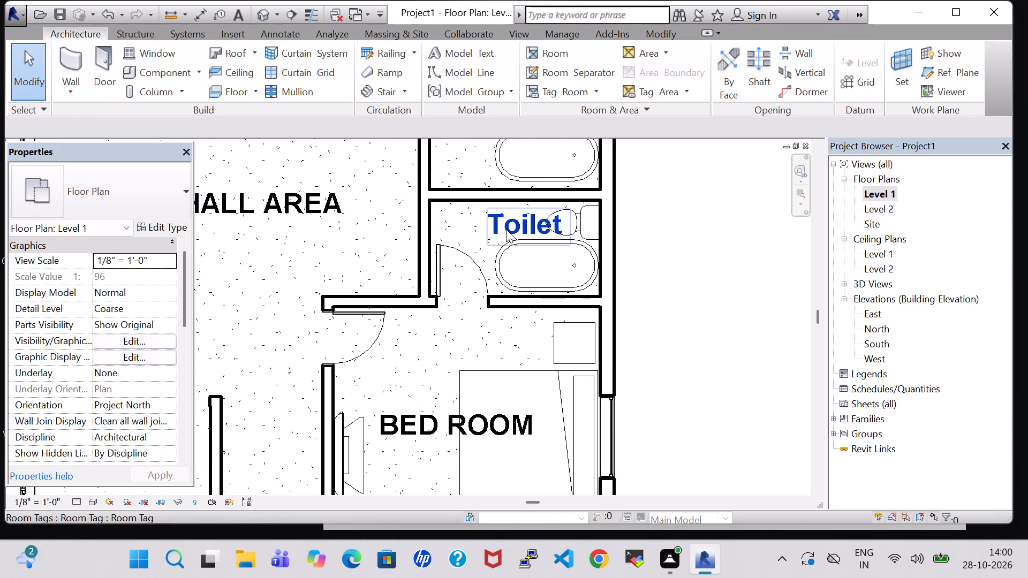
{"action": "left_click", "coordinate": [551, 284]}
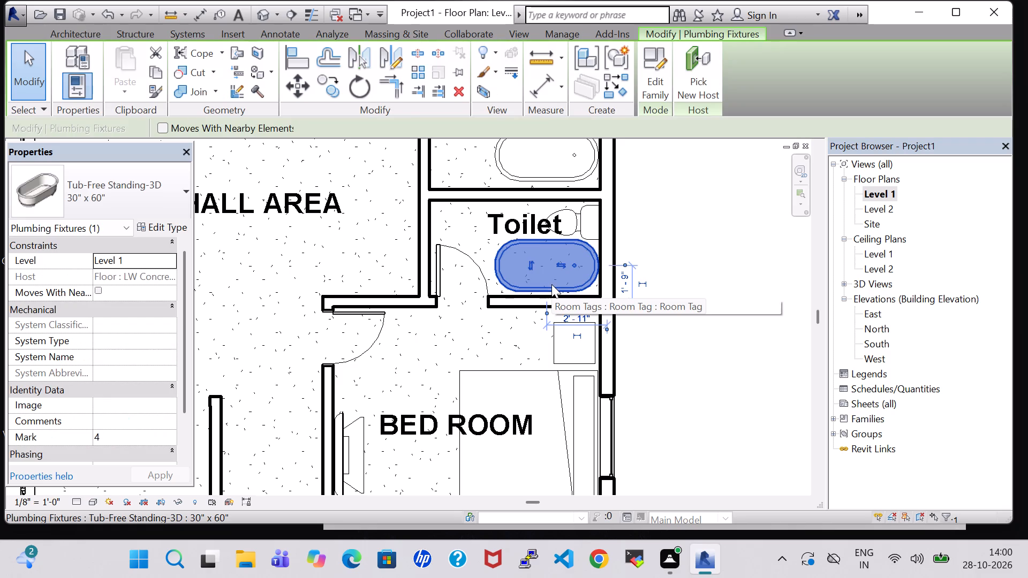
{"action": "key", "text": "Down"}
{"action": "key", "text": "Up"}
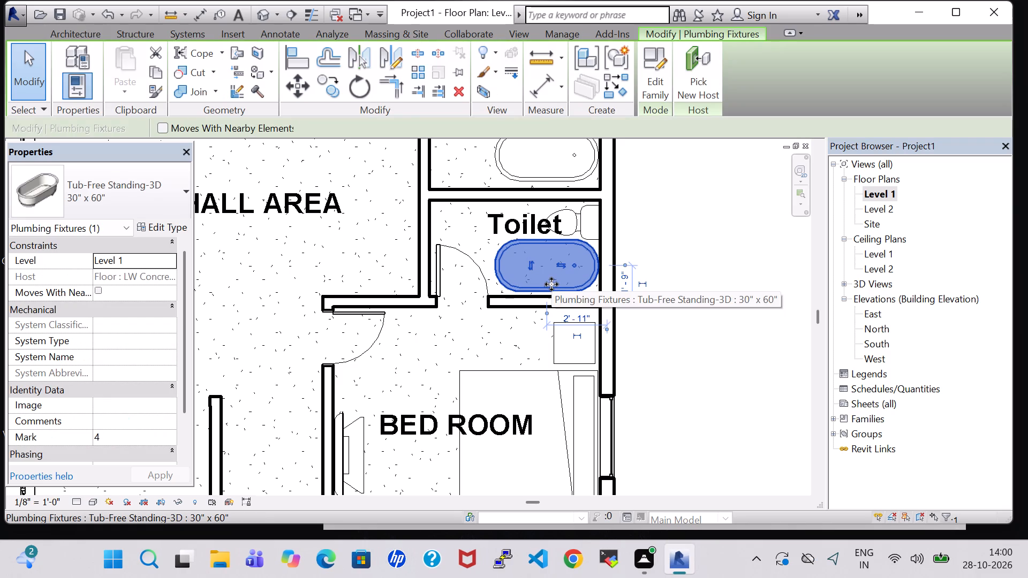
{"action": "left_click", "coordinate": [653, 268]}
Nudge the bathtub in the northern Toilet room one increment south toward the wall between the two toilets.
{"action": "middle_click_drag", "start_coordinate": [654, 281], "coordinate": [651, 383]}
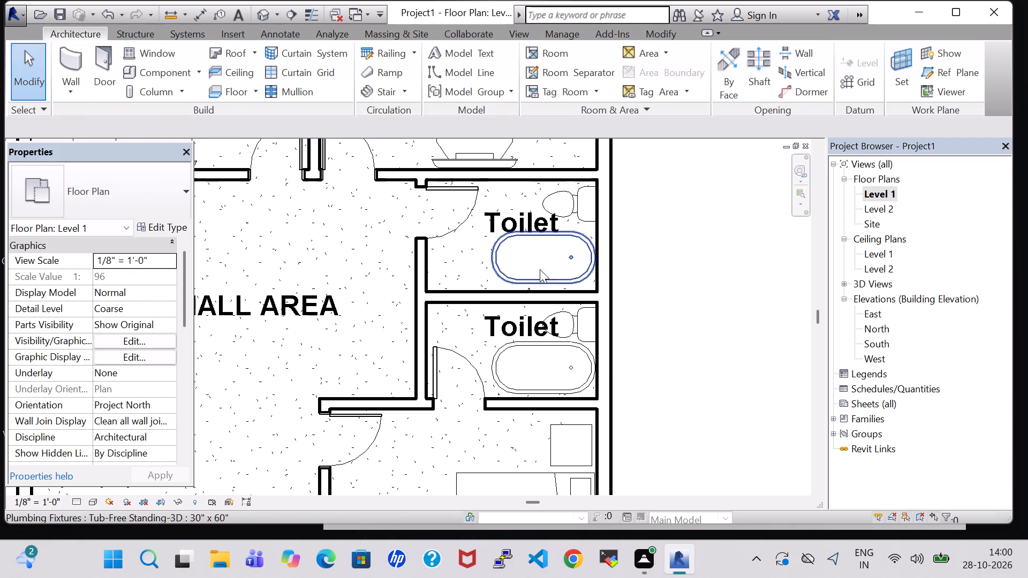
{"action": "left_click", "coordinate": [564, 251]}
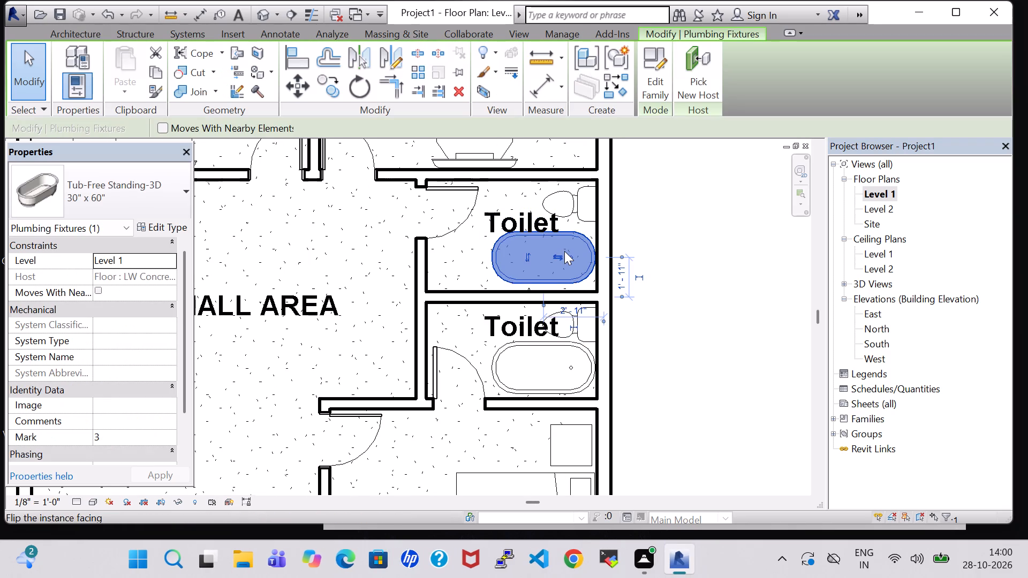
{"action": "key", "text": "Down"}
{"action": "left_click", "coordinate": [685, 294]}
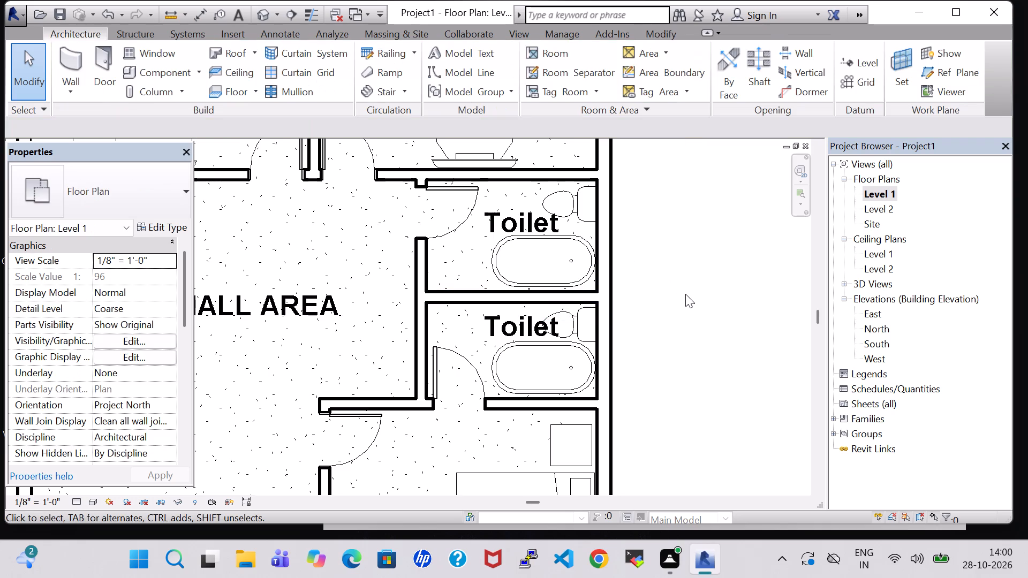
Load the Sink Vanity-Square family from the library's Plumbing, Architectural, Fixtures, Sinks folder.
{"action": "left_click", "coordinate": [167, 71]}
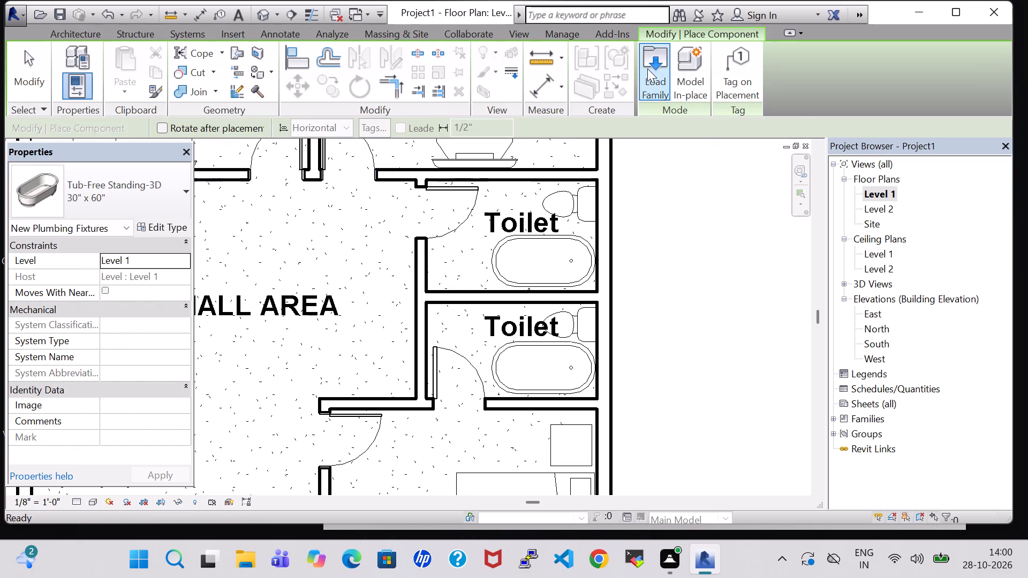
{"action": "left_click", "coordinate": [647, 69]}
{"action": "scroll", "coordinate": [448, 281], "scroll_direction": "down", "scroll_amount": 2}
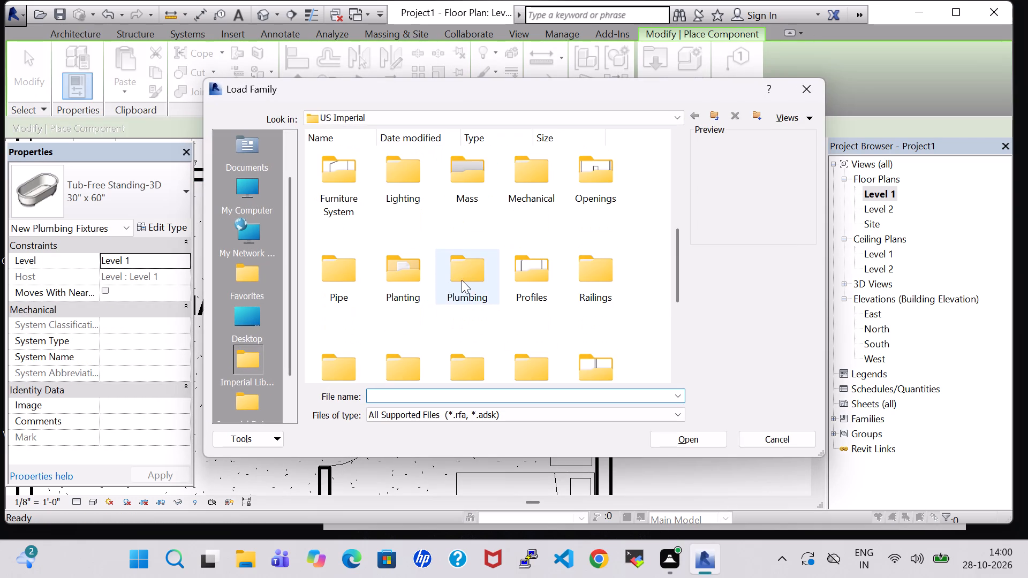
{"action": "double_click", "coordinate": [465, 278]}
{"action": "double_click", "coordinate": [310, 176]}
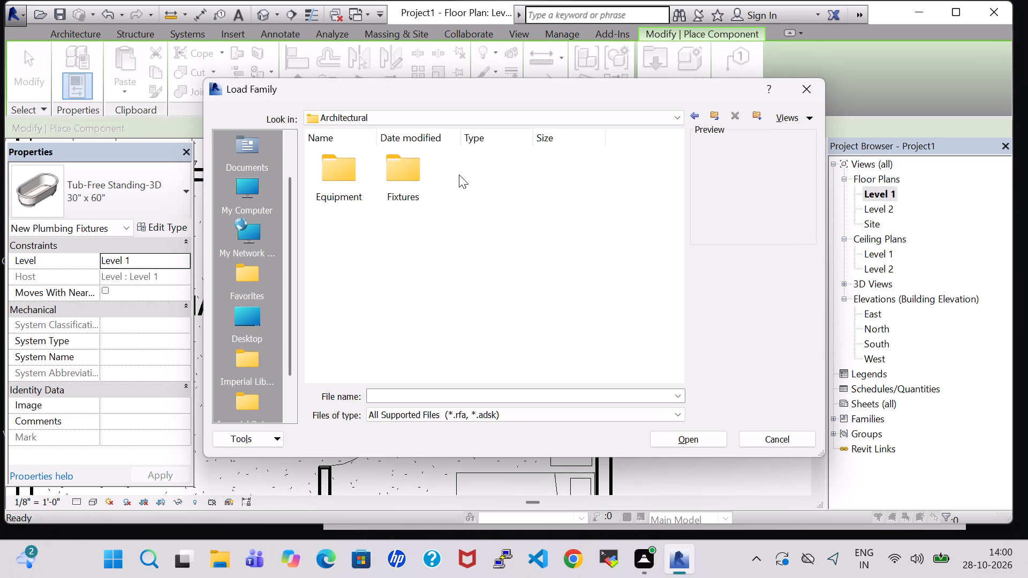
{"action": "double_click", "coordinate": [409, 175]}
{"action": "double_click", "coordinate": [604, 181]}
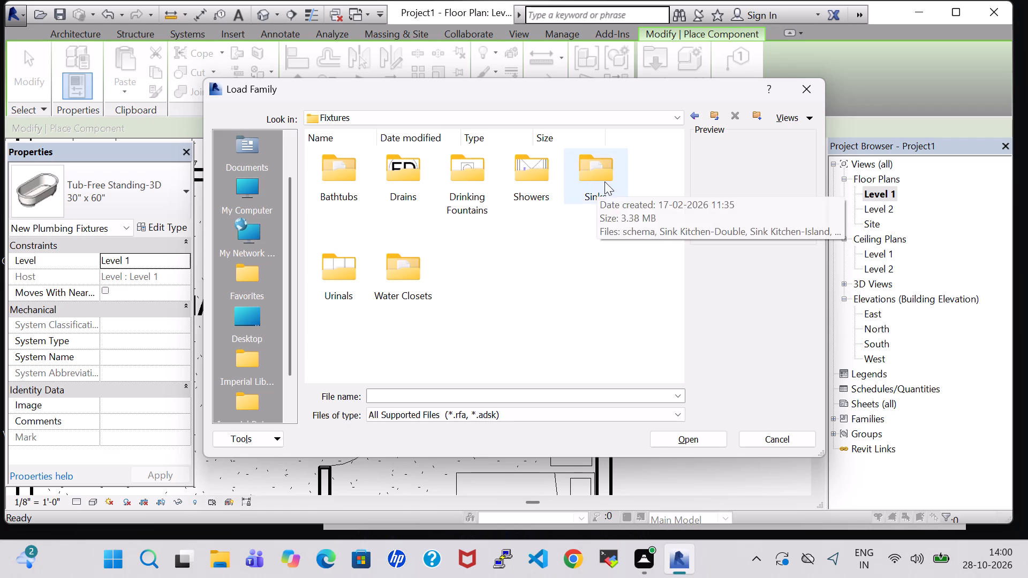
{"action": "left_click", "coordinate": [354, 271]}
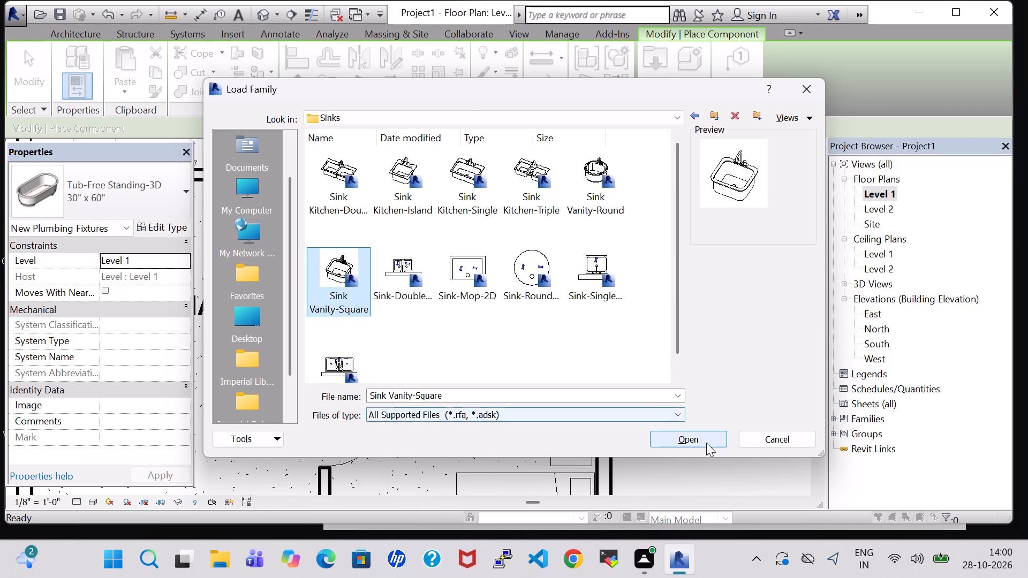
{"action": "left_click", "coordinate": [706, 443]}
Place a 20" x 18" Sink Vanity-Square in the northwest corner of the southern Toilet room and nudge it north against the wall.
{"action": "scroll", "coordinate": [493, 341], "scroll_direction": "up", "scroll_amount": 4}
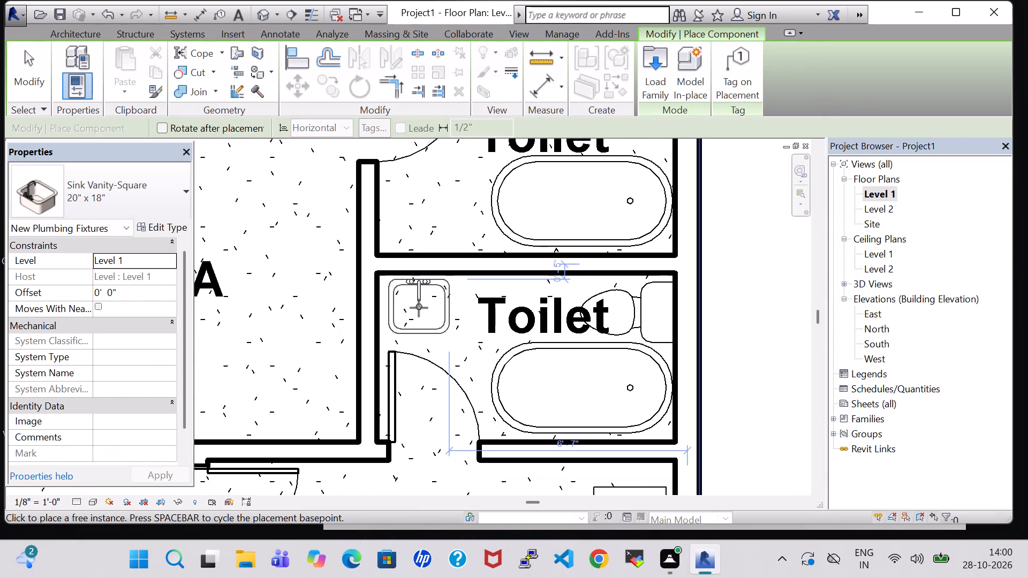
{"action": "left_click", "coordinate": [419, 308]}
{"action": "key", "text": "Escape"}
{"action": "key", "text": "Escape"}
{"action": "left_click", "coordinate": [424, 291]}
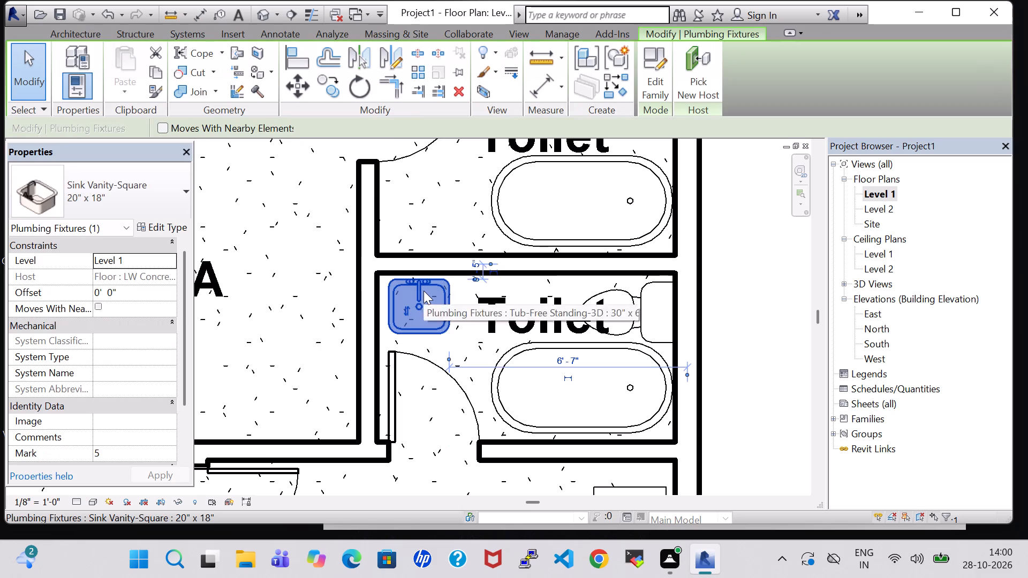
{"action": "key", "text": "Up"}
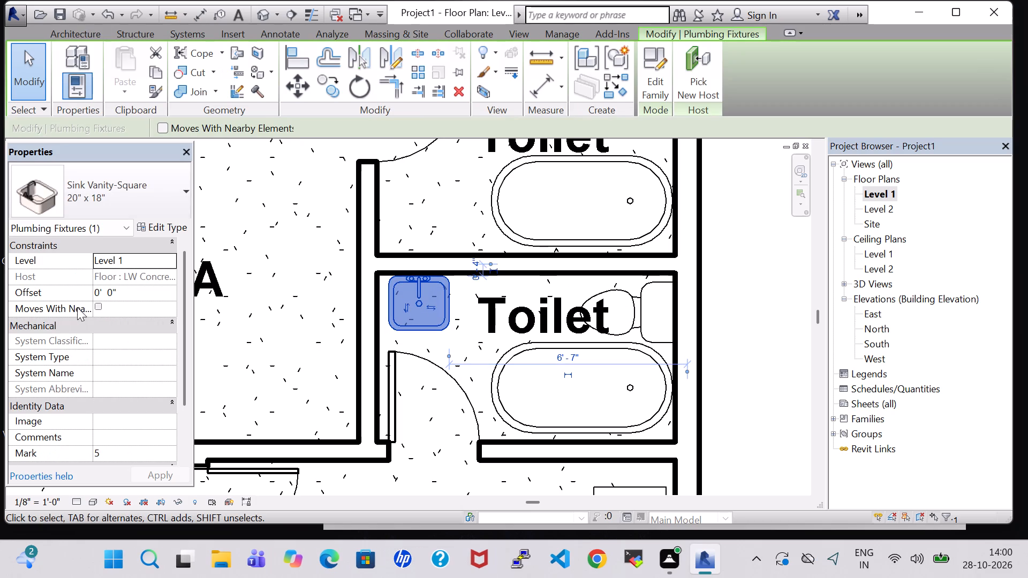
Set the offset of the southern Toilet room's vanity sink to 2' 0".
{"action": "left_click", "coordinate": [101, 293]}
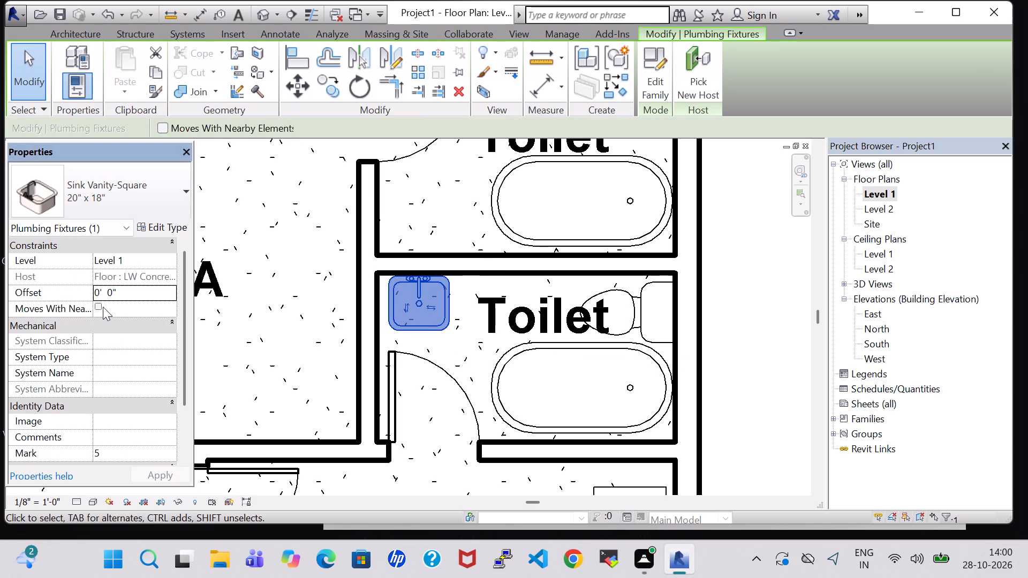
{"action": "key", "text": "BackSpace"}
{"action": "key", "text": "2"}
{"action": "key", "text": "Return"}
Place a 20" x 18" Sink Vanity-Square in the southwest corner of the northern Toilet room, rotated so its faucet faces the south wall.
{"action": "left_click", "coordinate": [713, 303]}
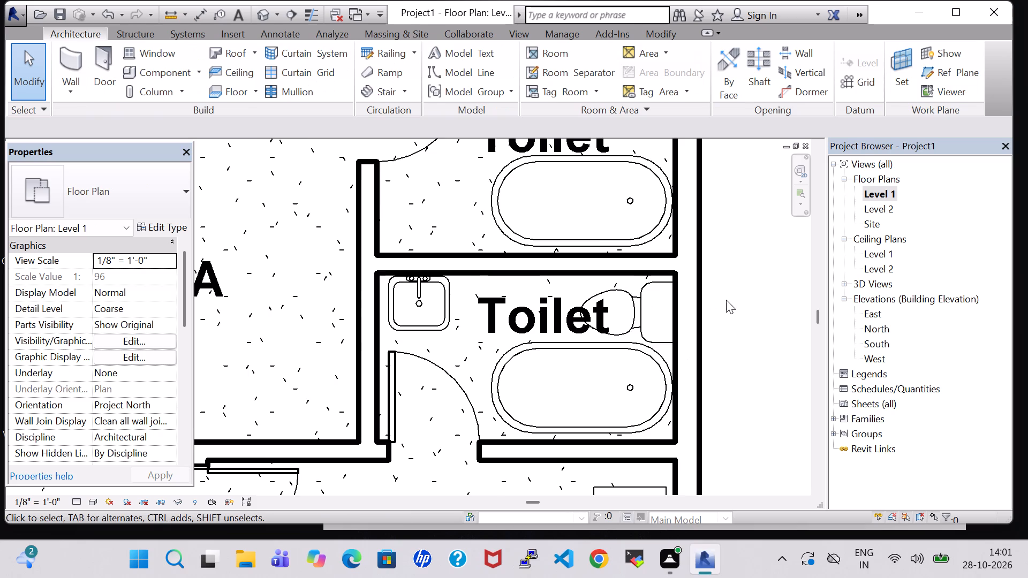
{"action": "middle_click_drag", "start_coordinate": [726, 300], "coordinate": [708, 349]}
{"action": "left_click", "coordinate": [167, 73]}
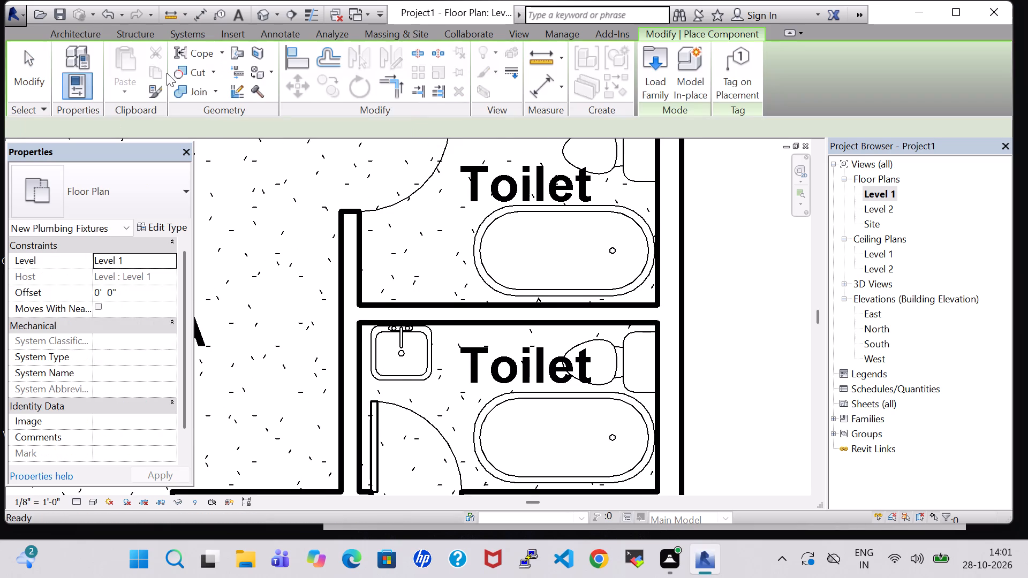
{"action": "key", "text": "space"}
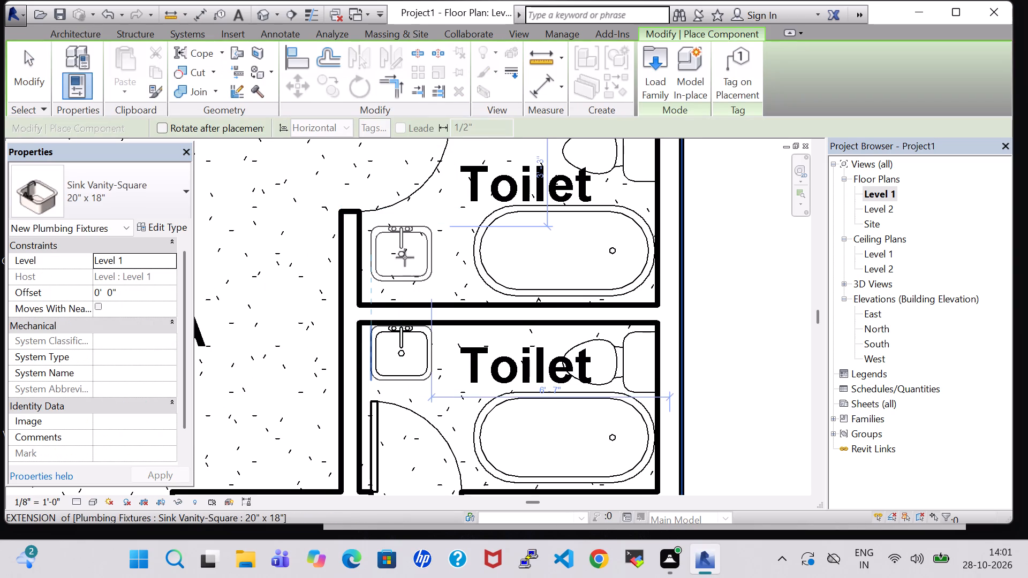
{"action": "key", "text": "space"}
{"action": "scroll", "coordinate": [400, 274], "scroll_direction": "up", "scroll_amount": 6}
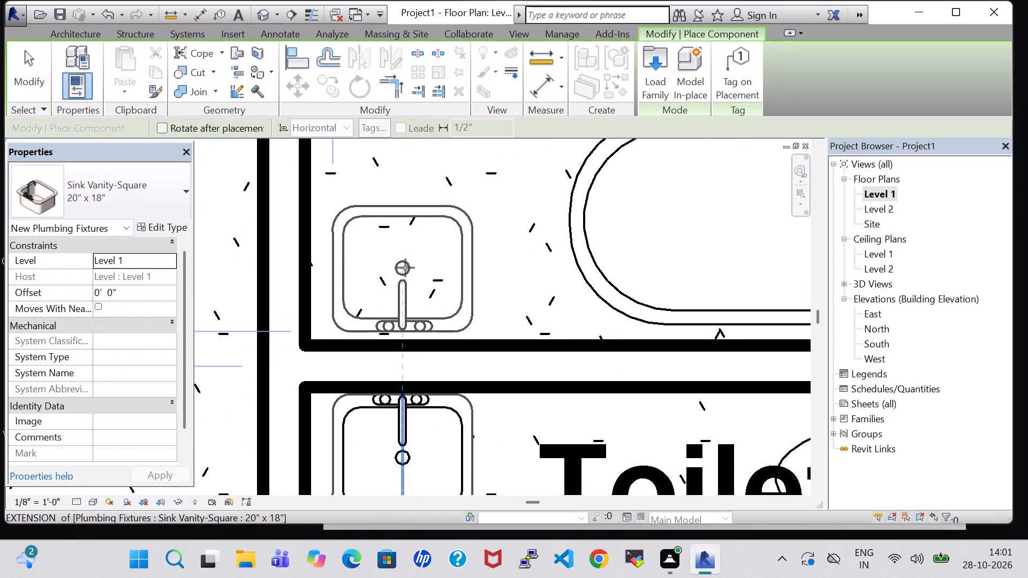
{"action": "left_click", "coordinate": [406, 273]}
{"action": "key", "text": "Escape"}
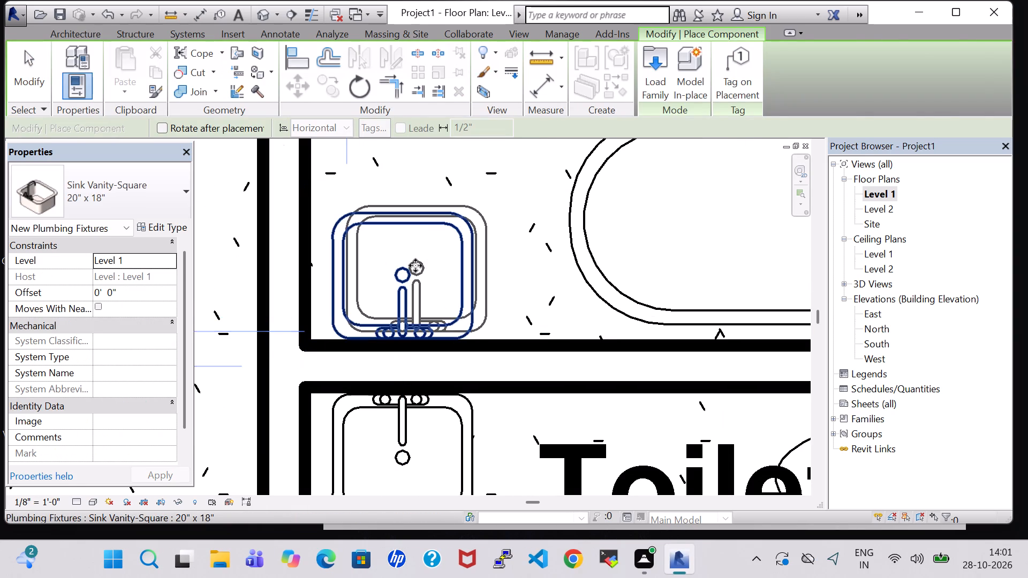
{"action": "key", "text": "Escape"}
Set the offset of the northern Toilet room's vanity sink to 2' 0".
{"action": "left_click", "coordinate": [420, 225]}
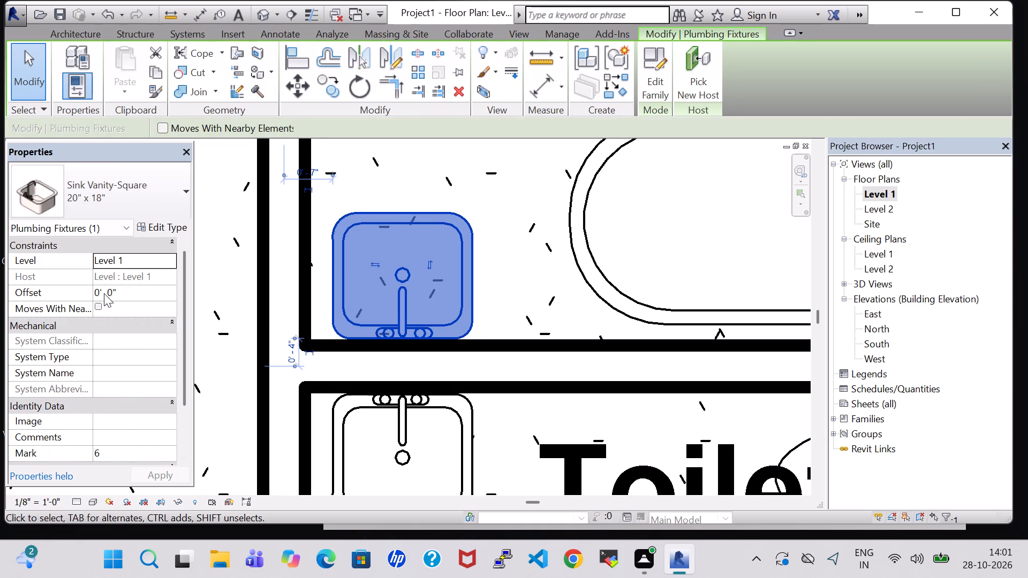
{"action": "left_click", "coordinate": [101, 291]}
{"action": "key", "text": "BackSpace"}
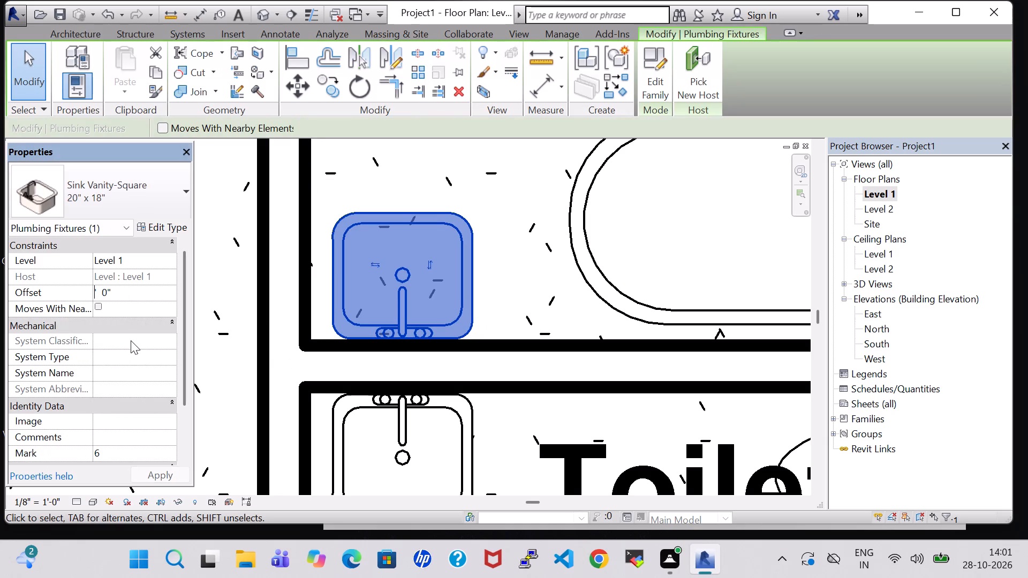
{"action": "key", "text": "2"}
{"action": "key", "text": "Return"}
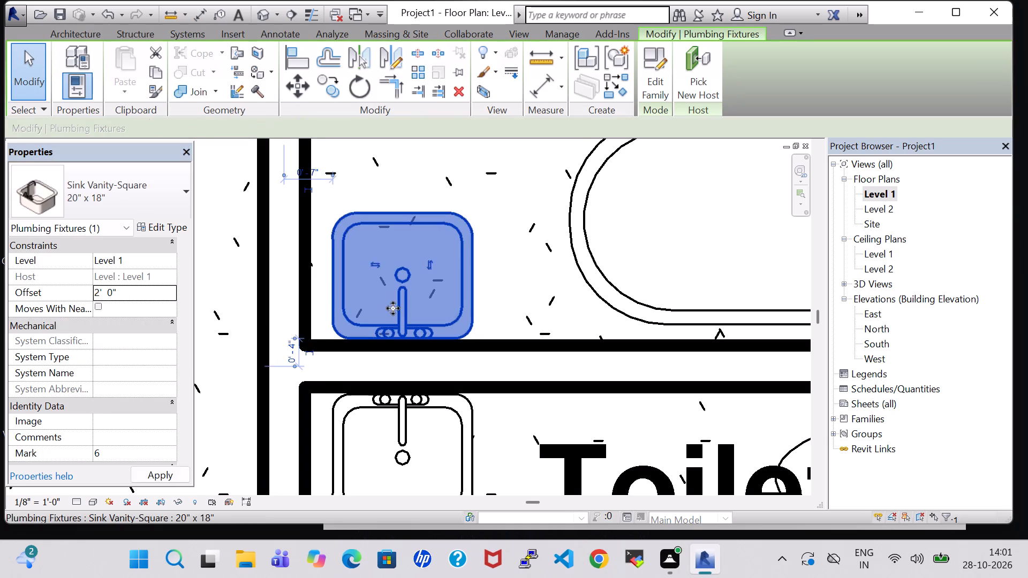
{"action": "scroll", "coordinate": [393, 308], "scroll_direction": "down", "scroll_amount": 13}
{"action": "left_click", "coordinate": [550, 279]}
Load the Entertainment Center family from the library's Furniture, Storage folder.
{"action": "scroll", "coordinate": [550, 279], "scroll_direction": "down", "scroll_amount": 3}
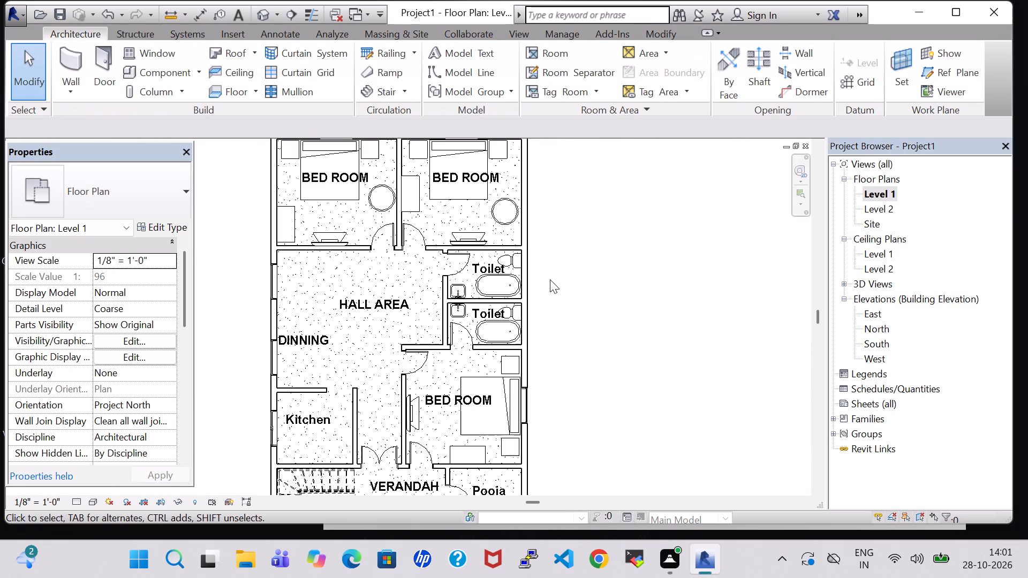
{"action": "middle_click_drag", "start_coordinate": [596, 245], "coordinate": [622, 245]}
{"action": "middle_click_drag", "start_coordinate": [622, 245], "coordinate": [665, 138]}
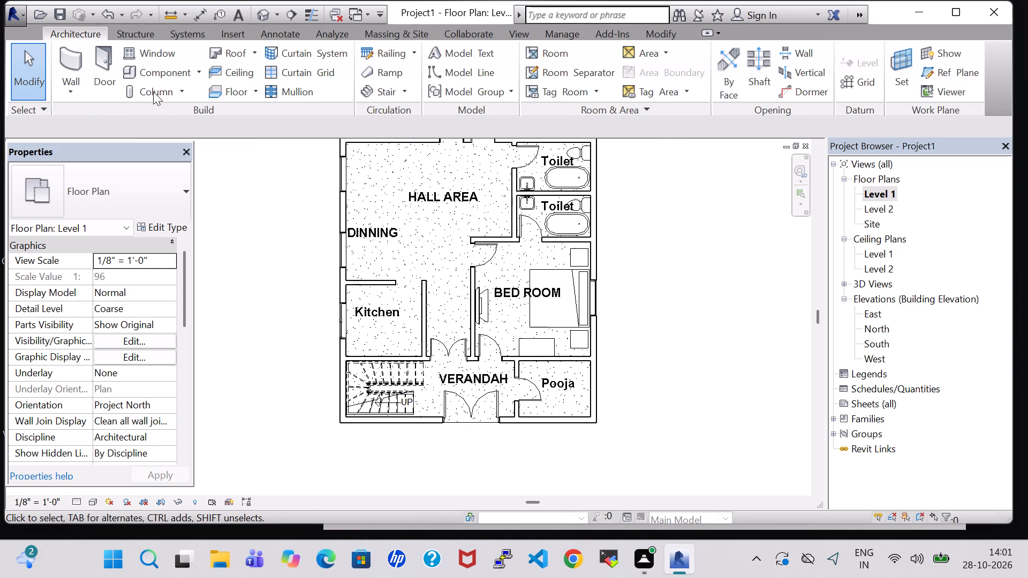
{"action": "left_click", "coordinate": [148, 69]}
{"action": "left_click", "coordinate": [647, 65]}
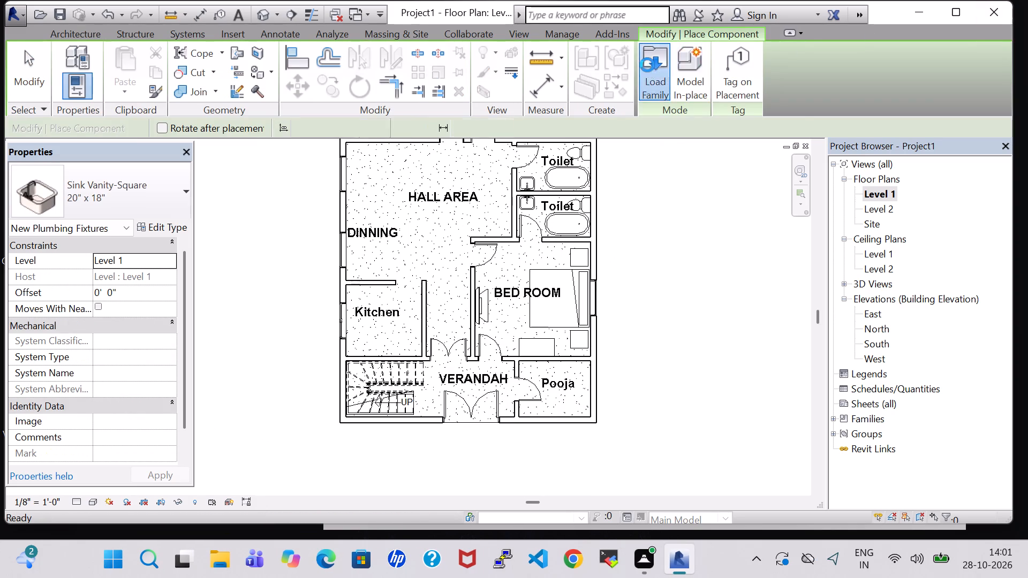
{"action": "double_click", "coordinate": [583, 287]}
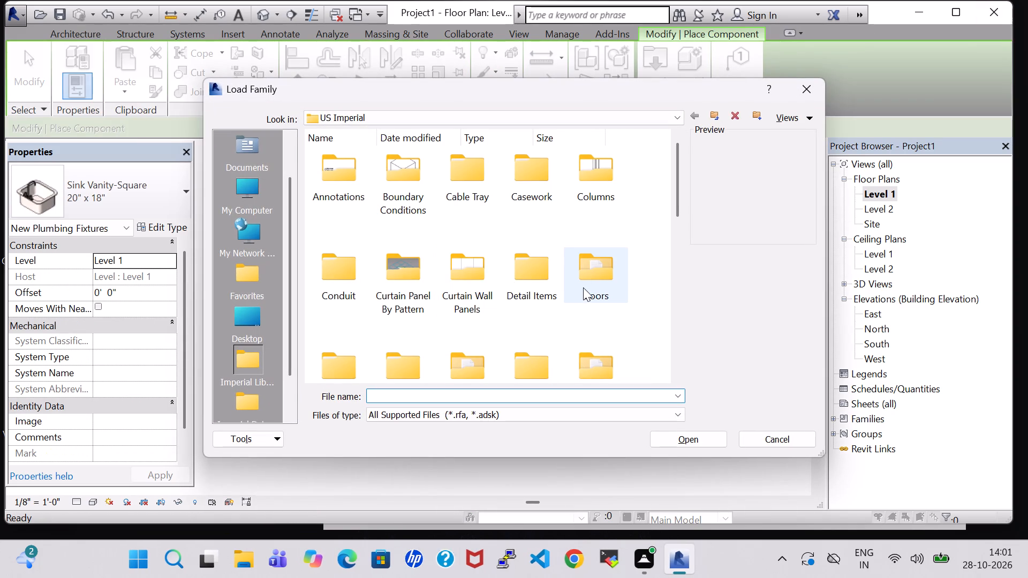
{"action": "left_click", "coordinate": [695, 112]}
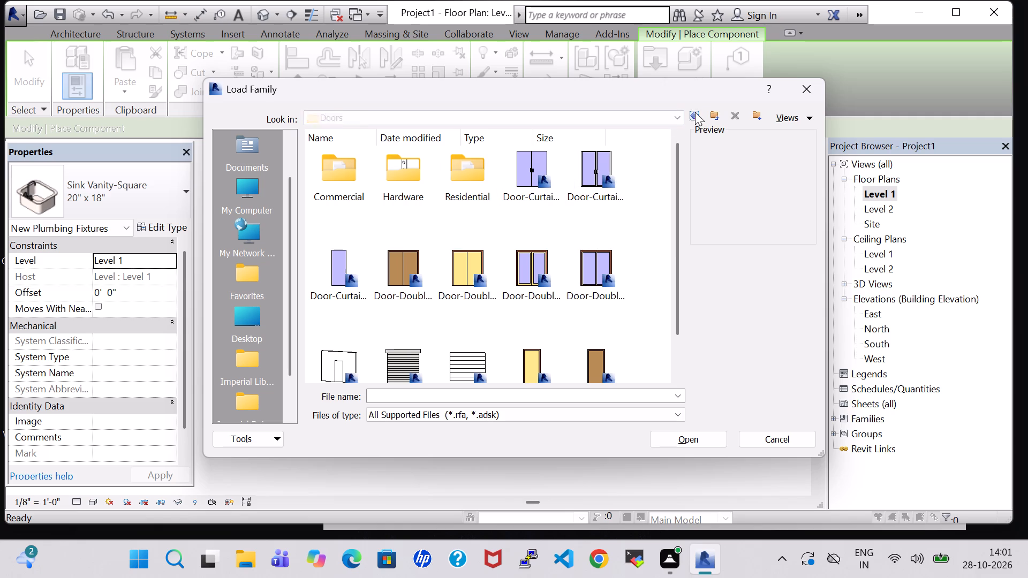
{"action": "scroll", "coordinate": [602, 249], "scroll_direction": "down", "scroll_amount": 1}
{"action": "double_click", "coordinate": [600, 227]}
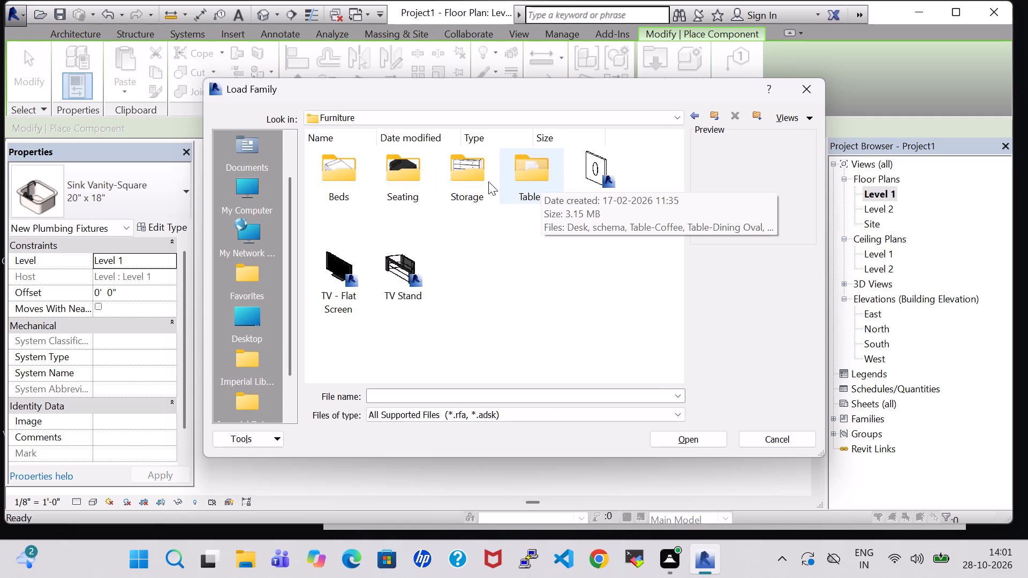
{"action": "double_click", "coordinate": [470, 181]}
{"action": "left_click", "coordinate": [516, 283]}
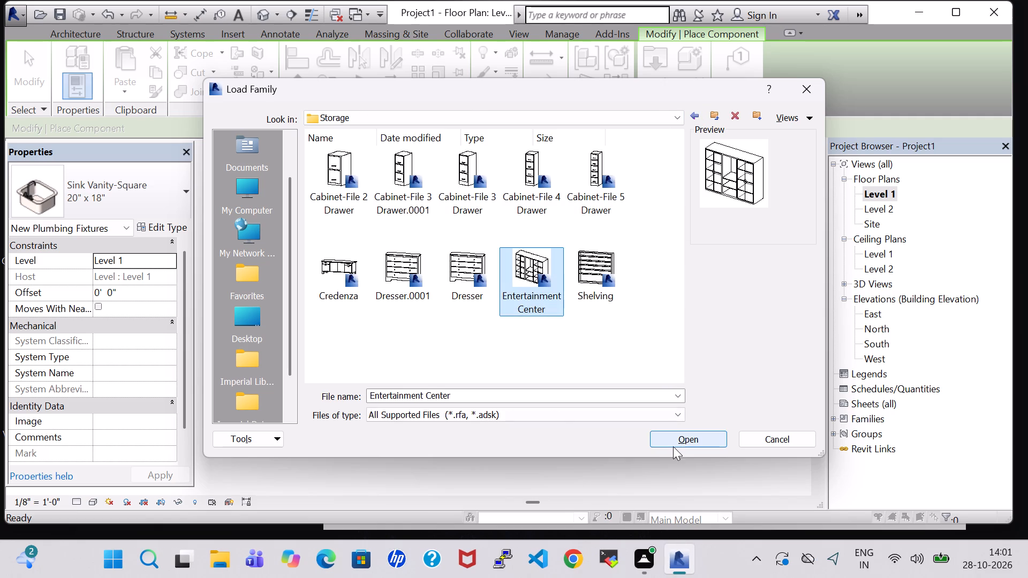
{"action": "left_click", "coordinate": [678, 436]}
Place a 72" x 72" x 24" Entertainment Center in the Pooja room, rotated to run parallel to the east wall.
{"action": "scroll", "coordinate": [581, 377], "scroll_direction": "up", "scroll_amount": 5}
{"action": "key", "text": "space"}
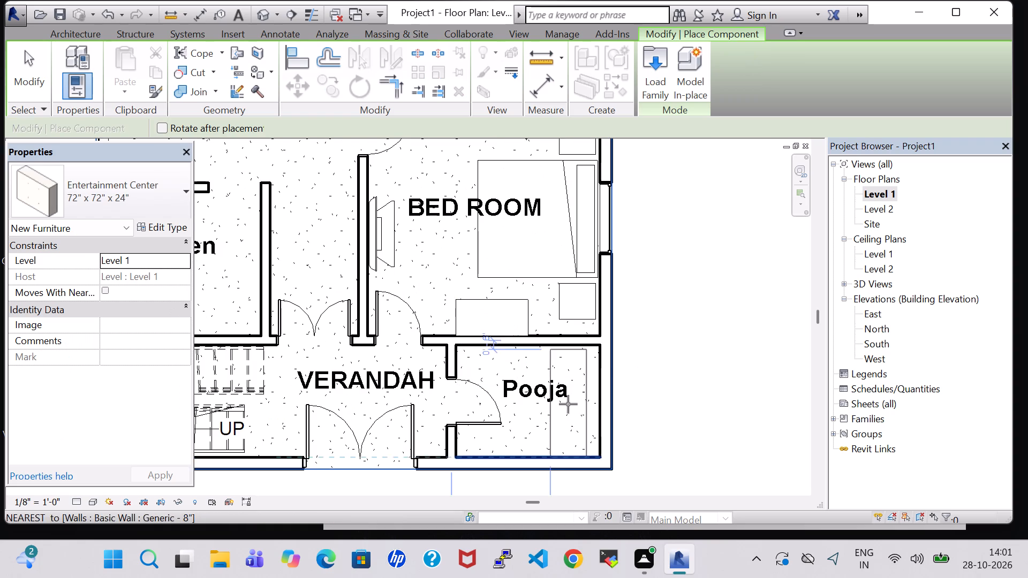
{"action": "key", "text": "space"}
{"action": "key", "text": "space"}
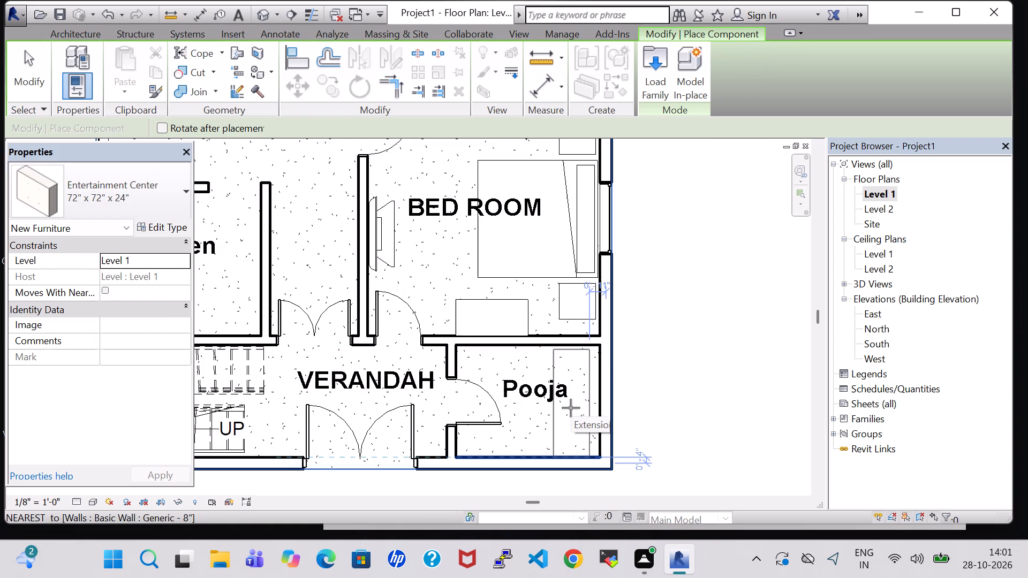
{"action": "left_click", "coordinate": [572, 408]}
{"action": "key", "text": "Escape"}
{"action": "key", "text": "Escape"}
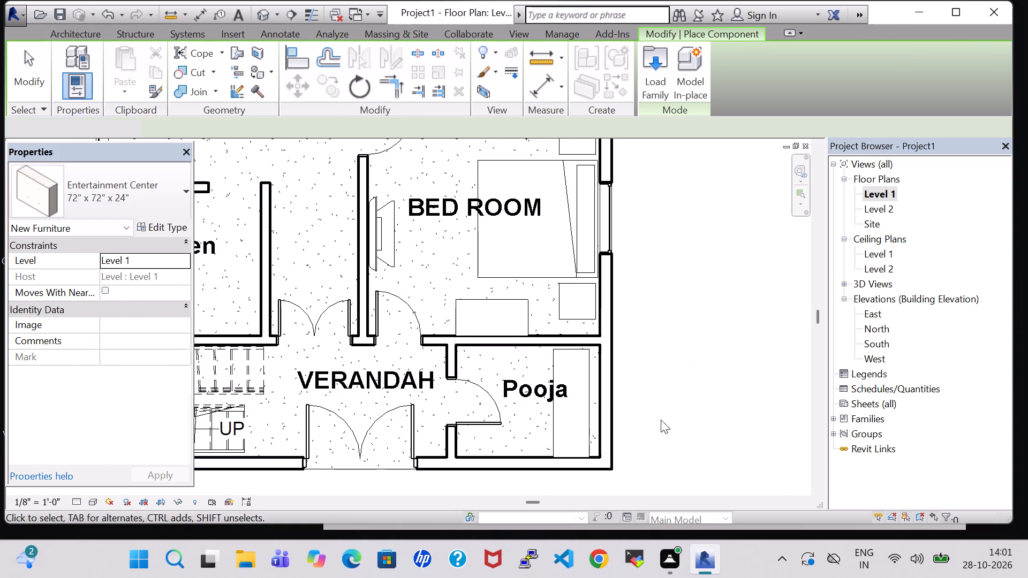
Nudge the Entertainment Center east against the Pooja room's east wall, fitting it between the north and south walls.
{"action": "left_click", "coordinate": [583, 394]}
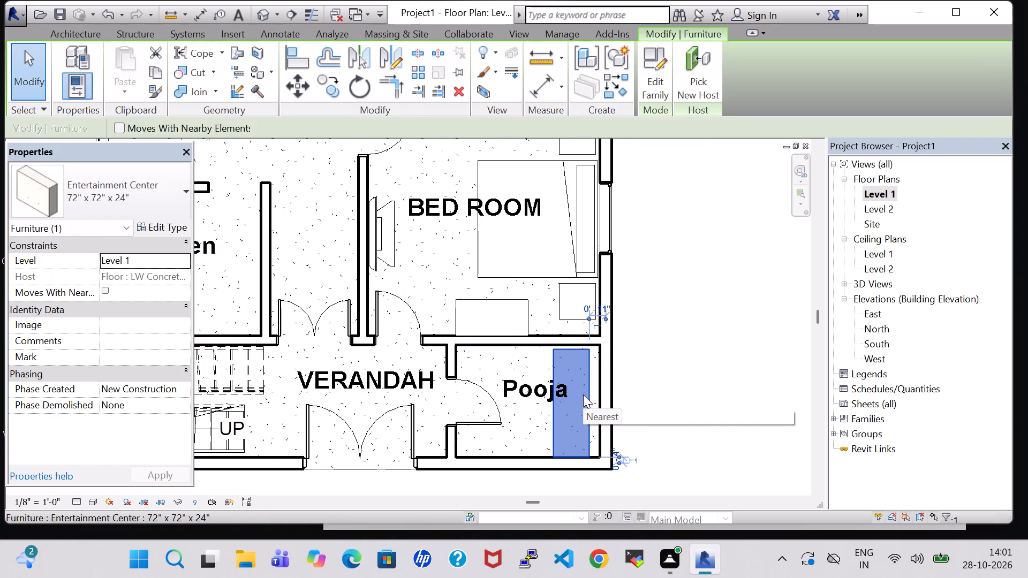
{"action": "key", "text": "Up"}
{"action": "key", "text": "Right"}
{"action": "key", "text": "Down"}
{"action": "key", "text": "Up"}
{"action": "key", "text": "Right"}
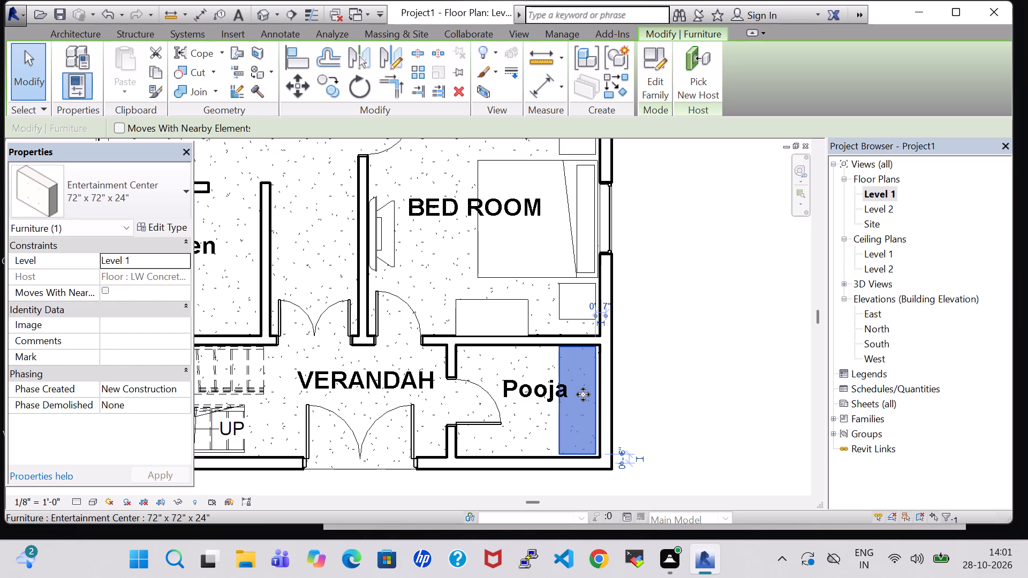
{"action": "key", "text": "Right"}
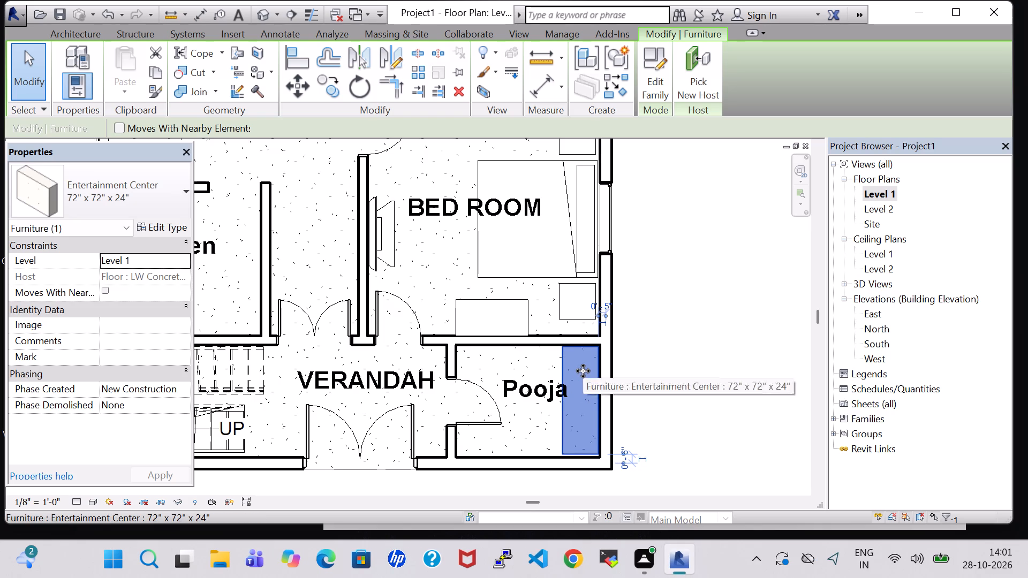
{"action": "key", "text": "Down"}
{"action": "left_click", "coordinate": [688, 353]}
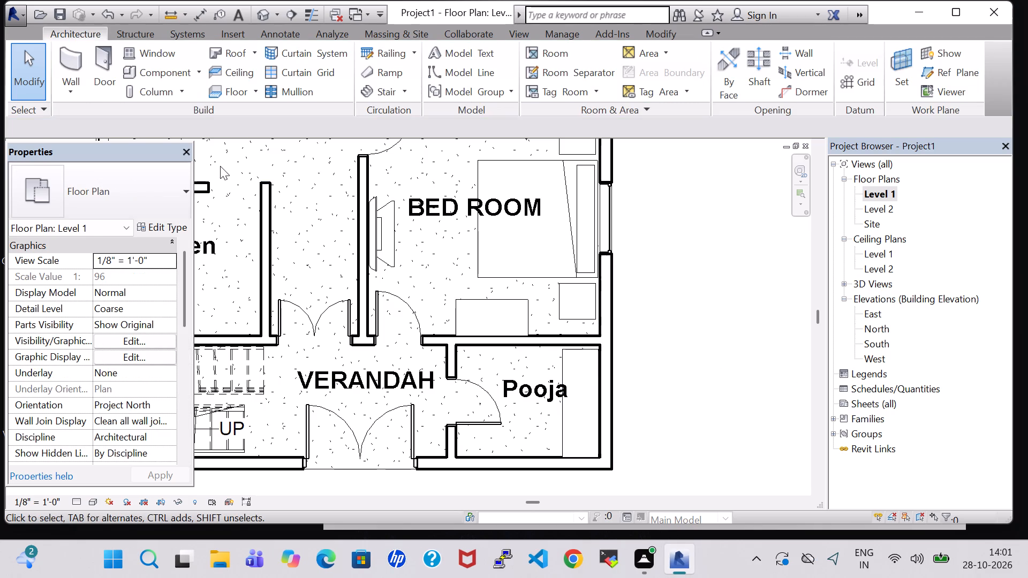
Load the Table-Rectangular family from the library's Furniture, Tables folder.
{"action": "left_click", "coordinate": [145, 66]}
{"action": "left_click", "coordinate": [656, 85]}
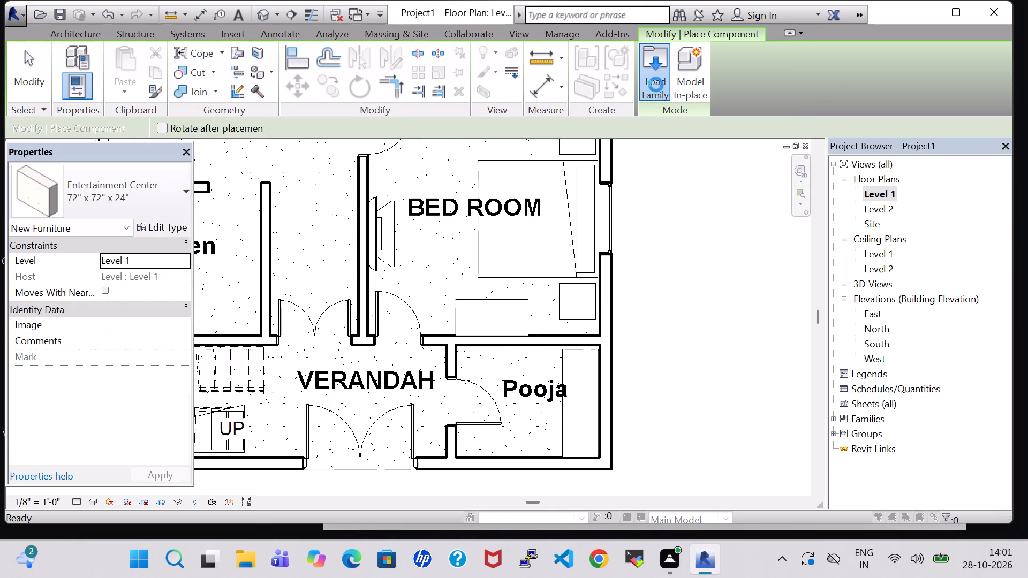
{"action": "scroll", "coordinate": [637, 293], "scroll_direction": "down", "scroll_amount": 1}
{"action": "double_click", "coordinate": [612, 241]}
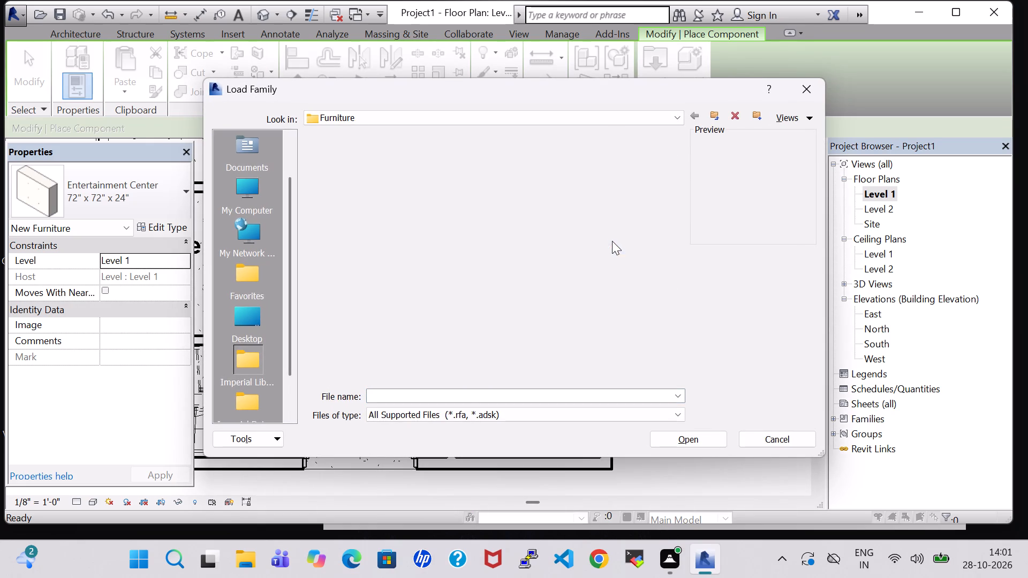
{"action": "double_click", "coordinate": [515, 178]}
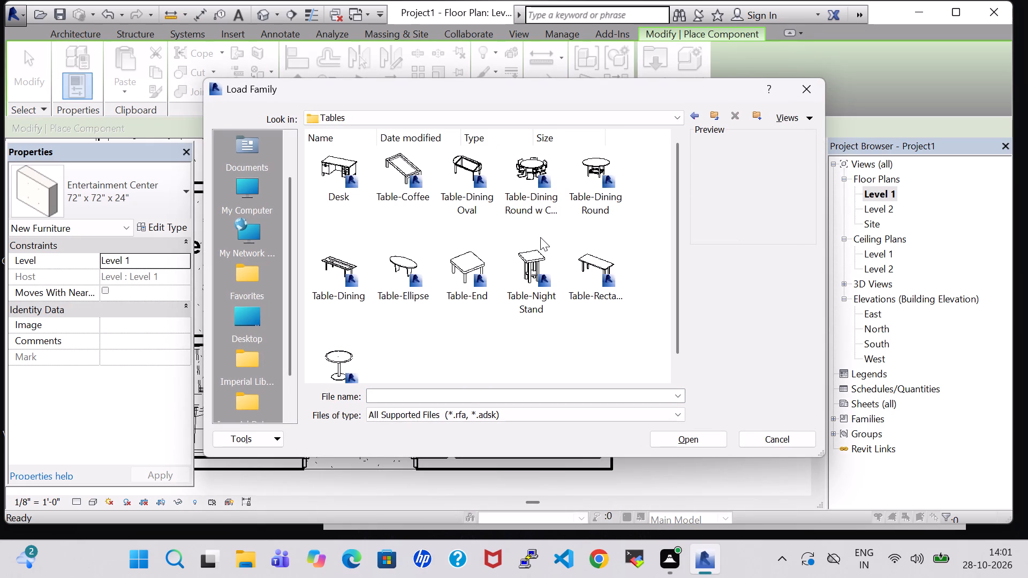
{"action": "scroll", "coordinate": [540, 239], "scroll_direction": "down", "scroll_amount": 1}
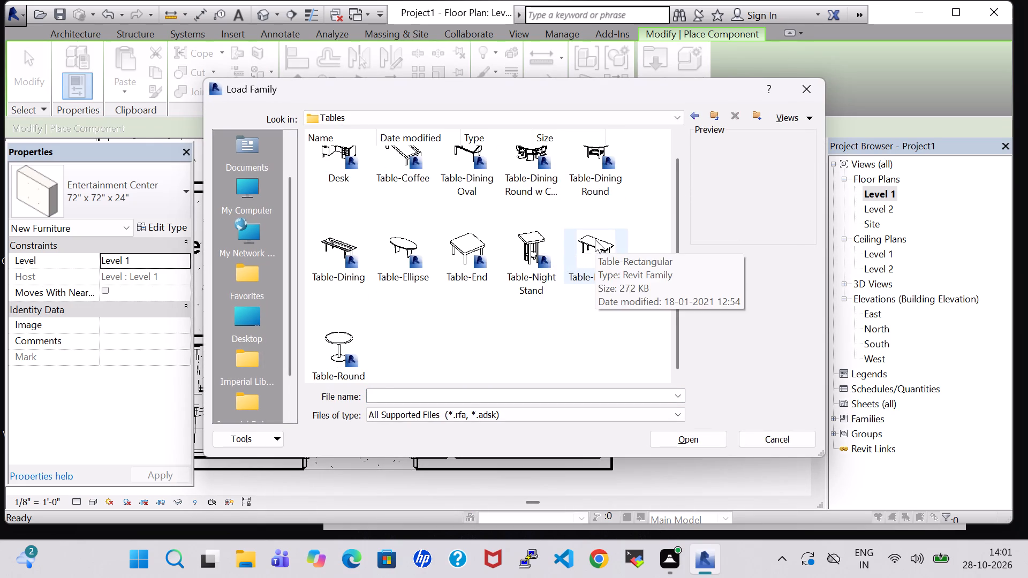
{"action": "left_click", "coordinate": [595, 239]}
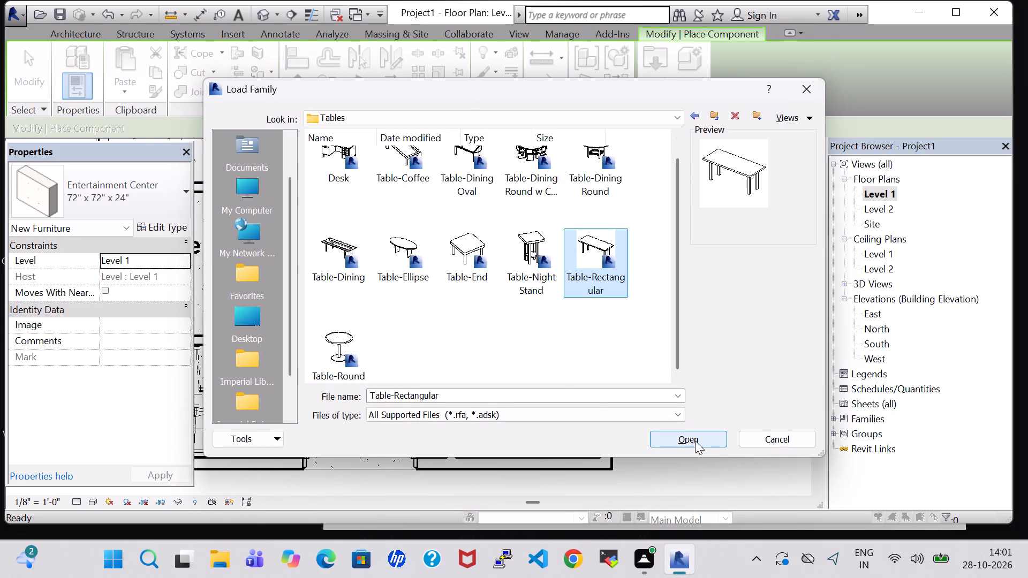
{"action": "left_click", "coordinate": [695, 440]}
{"action": "scroll", "coordinate": [515, 394], "scroll_direction": "up", "scroll_amount": 2}
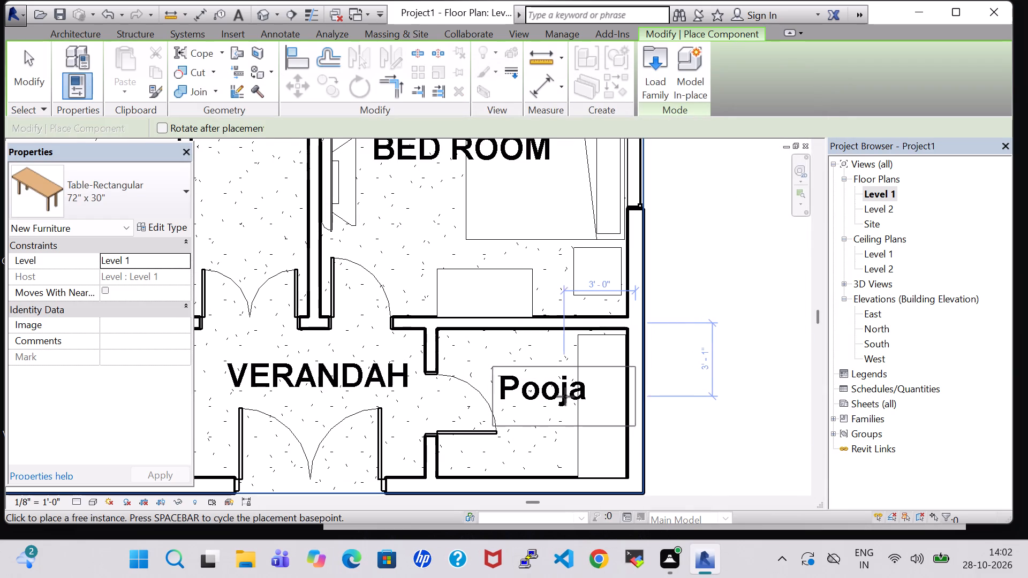
{"action": "key", "text": "Escape"}
{"action": "key", "text": "Escape"}
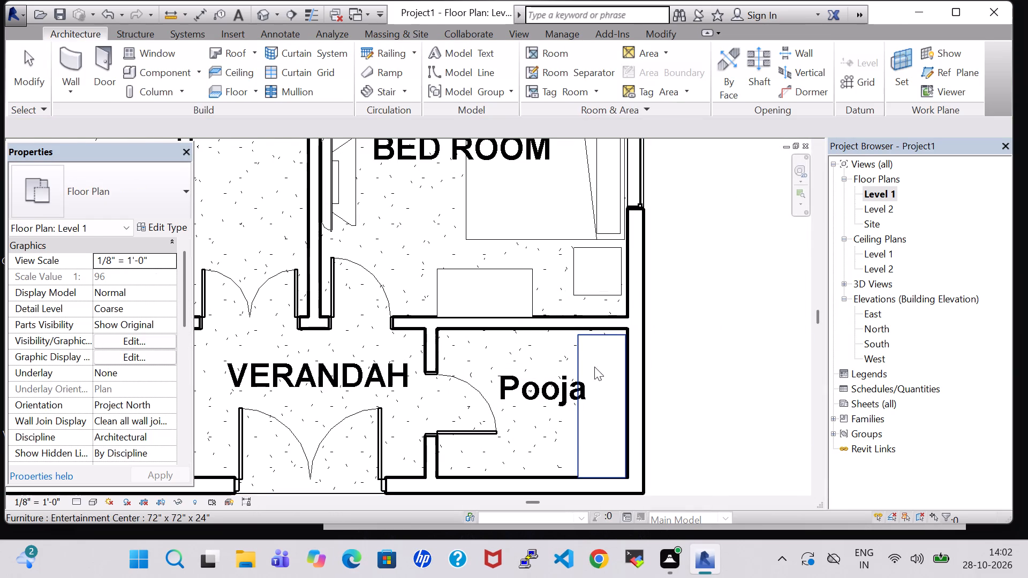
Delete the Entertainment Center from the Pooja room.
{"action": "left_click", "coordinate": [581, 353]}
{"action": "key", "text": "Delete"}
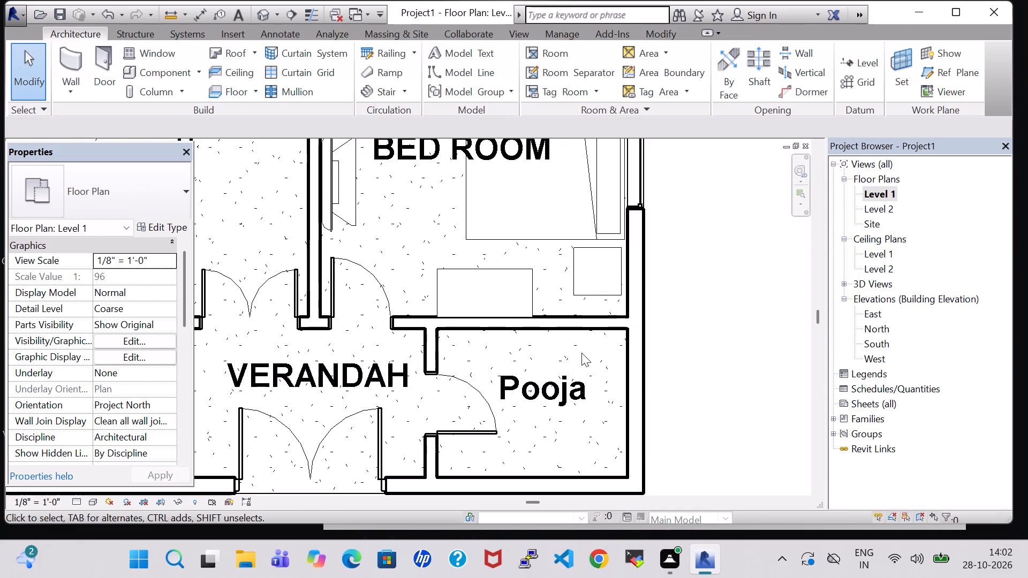
Place a 72" x 30" Table-Rectangular lengthwise along the Pooja room's east wall and nudge it one increment north.
{"action": "left_click", "coordinate": [185, 69]}
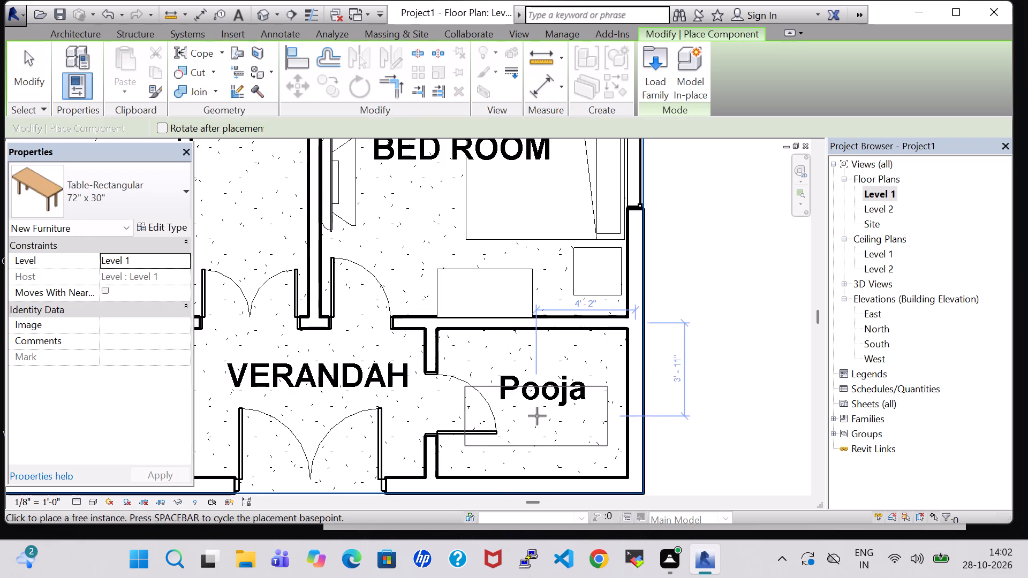
{"action": "key", "text": "space"}
{"action": "left_click", "coordinate": [598, 406]}
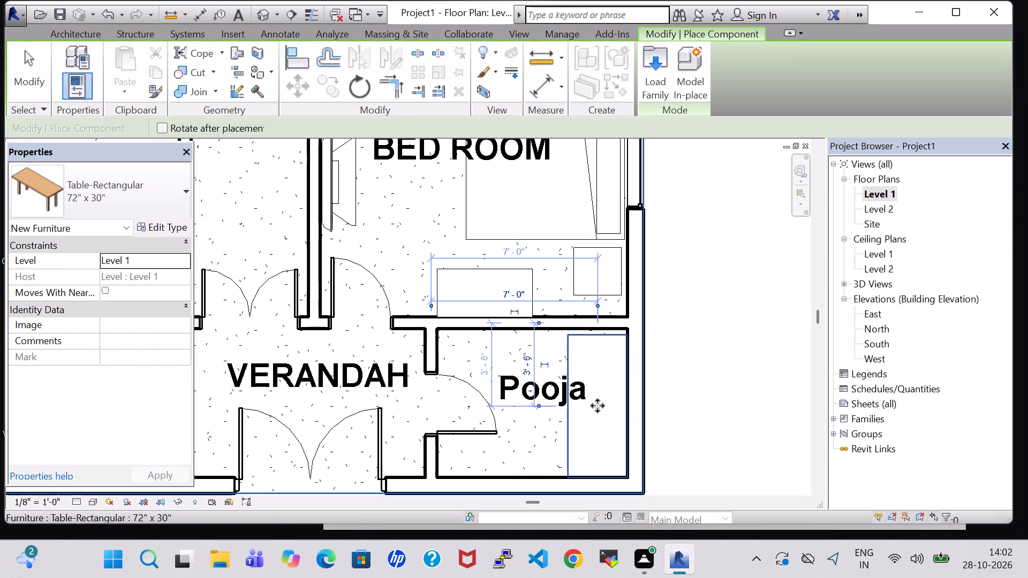
{"action": "key", "text": "Escape"}
{"action": "key", "text": "Escape"}
{"action": "left_click", "coordinate": [566, 427]}
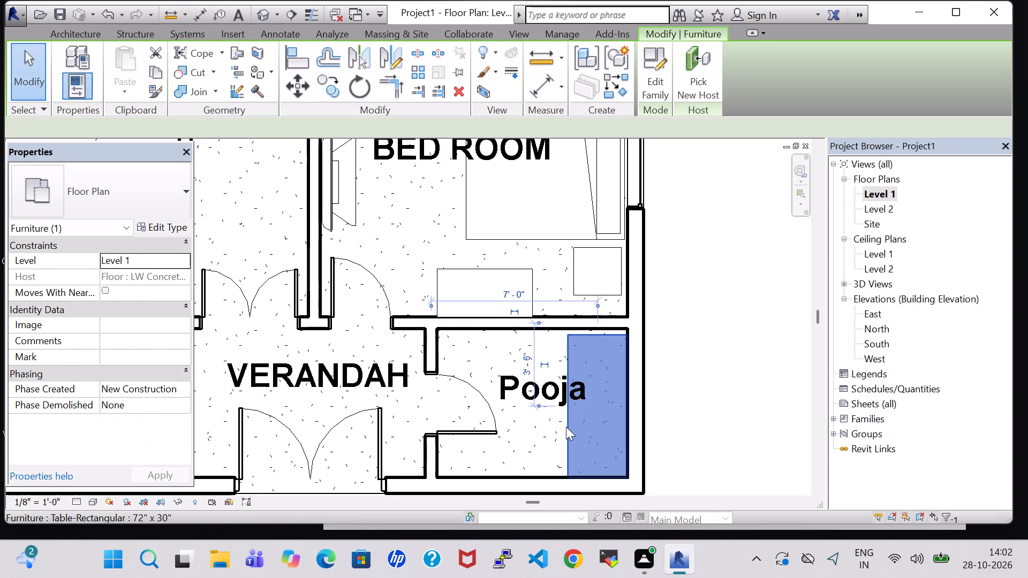
{"action": "key", "text": "Up"}
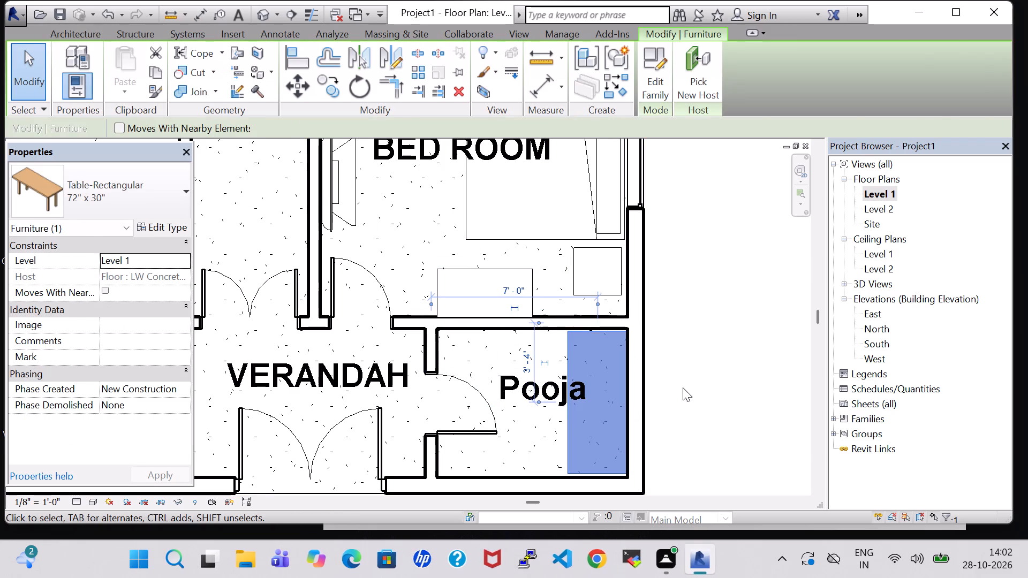
{"action": "left_click", "coordinate": [683, 387]}
Load the Table-Night Stand family from the library's Furniture, Tables folder.
{"action": "left_click", "coordinate": [157, 67]}
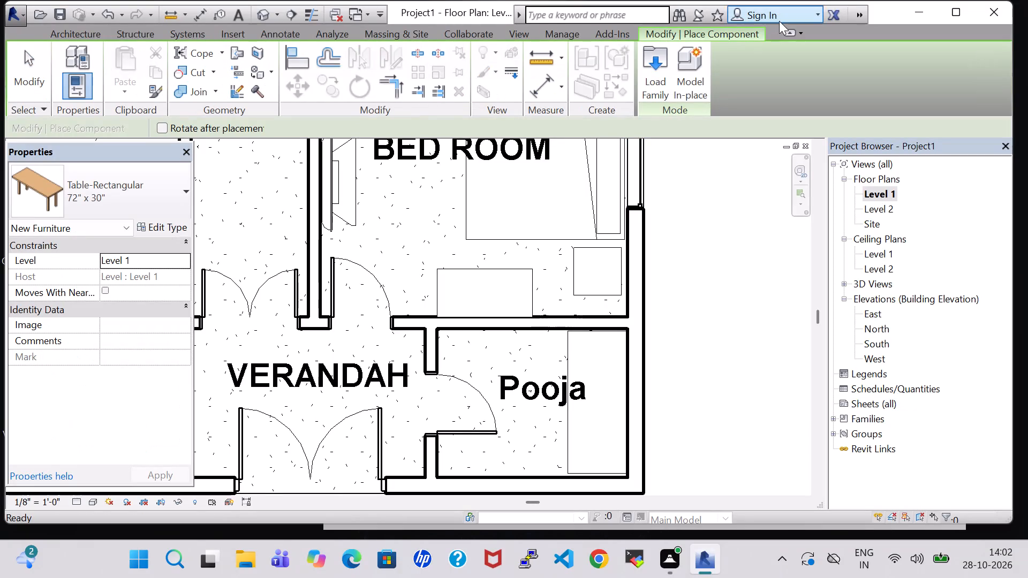
{"action": "left_click", "coordinate": [667, 95]}
{"action": "scroll", "coordinate": [678, 344], "scroll_direction": "down", "scroll_amount": 1}
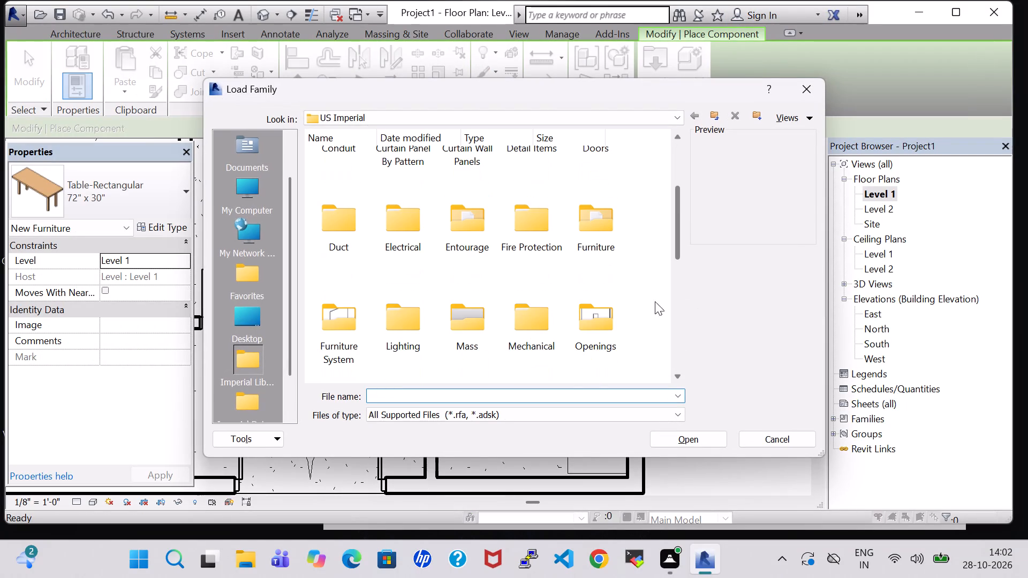
{"action": "double_click", "coordinate": [592, 241]}
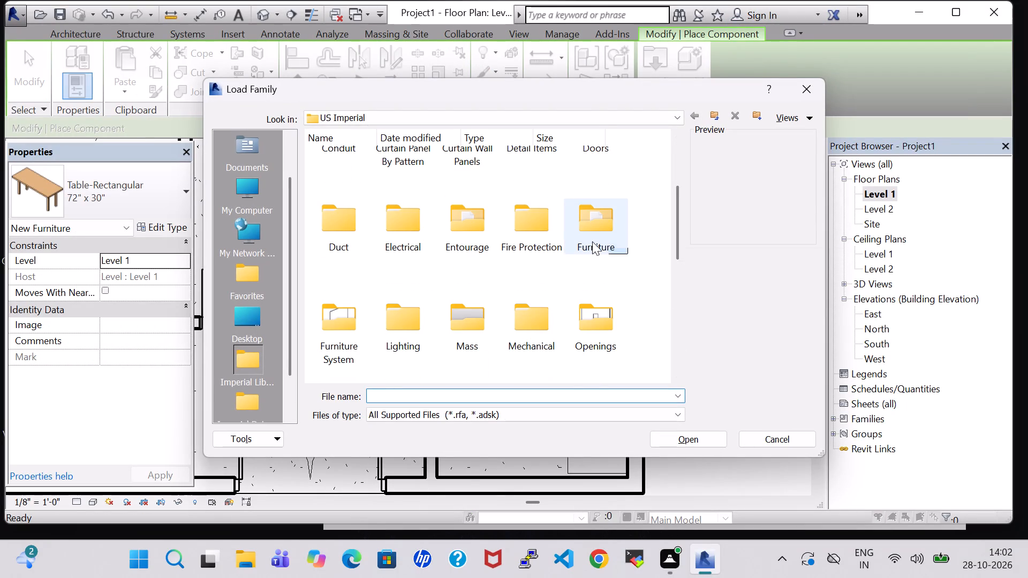
{"action": "double_click", "coordinate": [521, 182]}
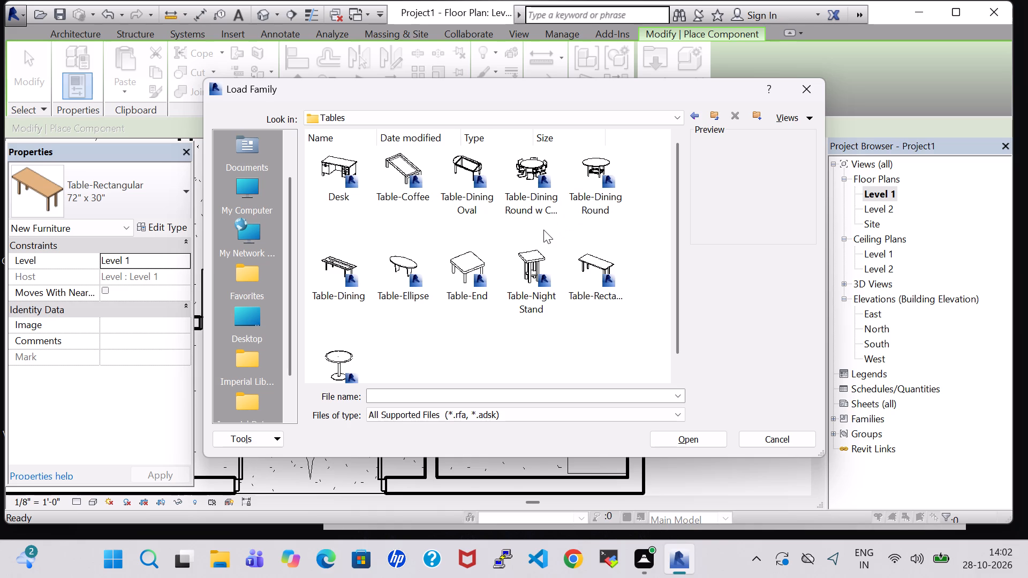
{"action": "left_click", "coordinate": [534, 258]}
{"action": "left_click", "coordinate": [696, 445]}
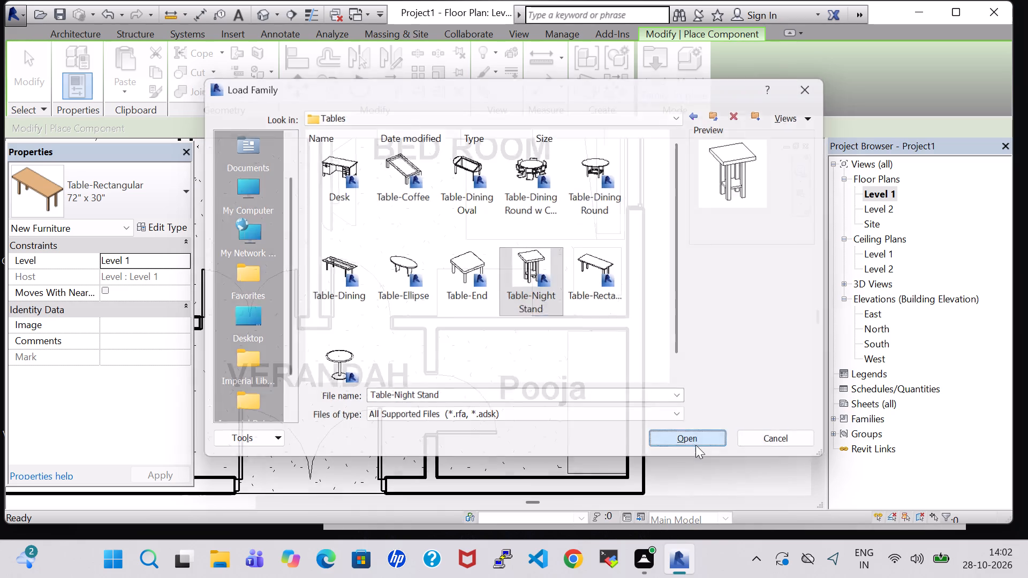
{"action": "key", "text": "Escape"}
{"action": "key", "text": "Escape"}
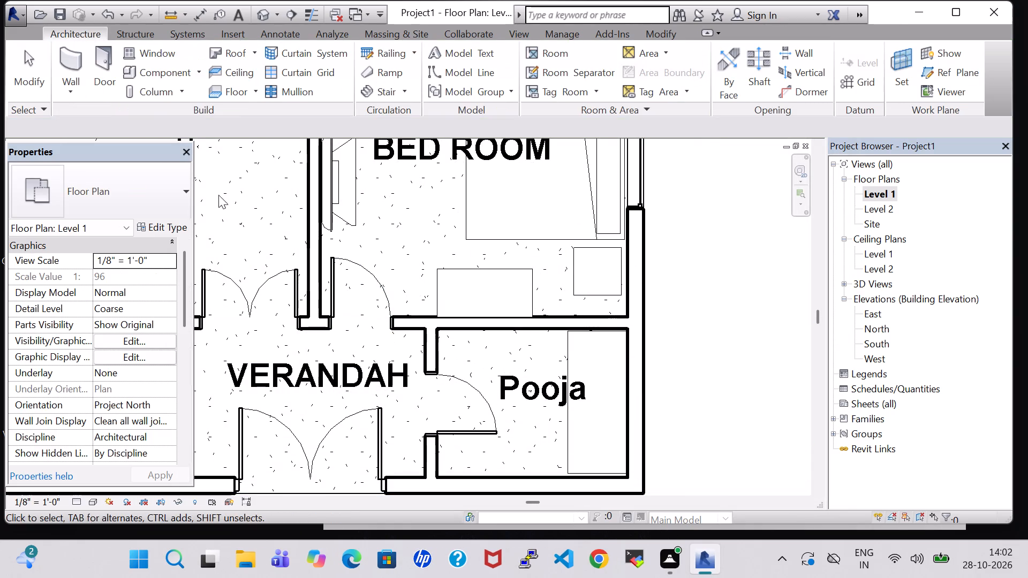
Place an 18" x 18" x 24" Table-Night Stand against the Pooja room's north wall, between the door side and the rectangular table.
{"action": "left_click", "coordinate": [141, 79]}
{"action": "left_click", "coordinate": [131, 188]}
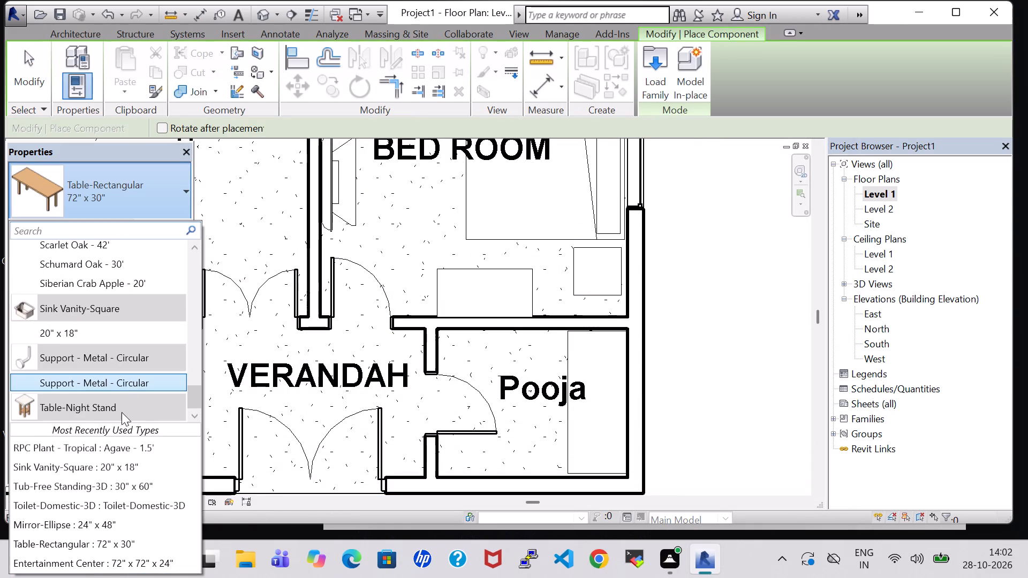
{"action": "left_click", "coordinate": [117, 402]}
{"action": "left_click", "coordinate": [130, 412]}
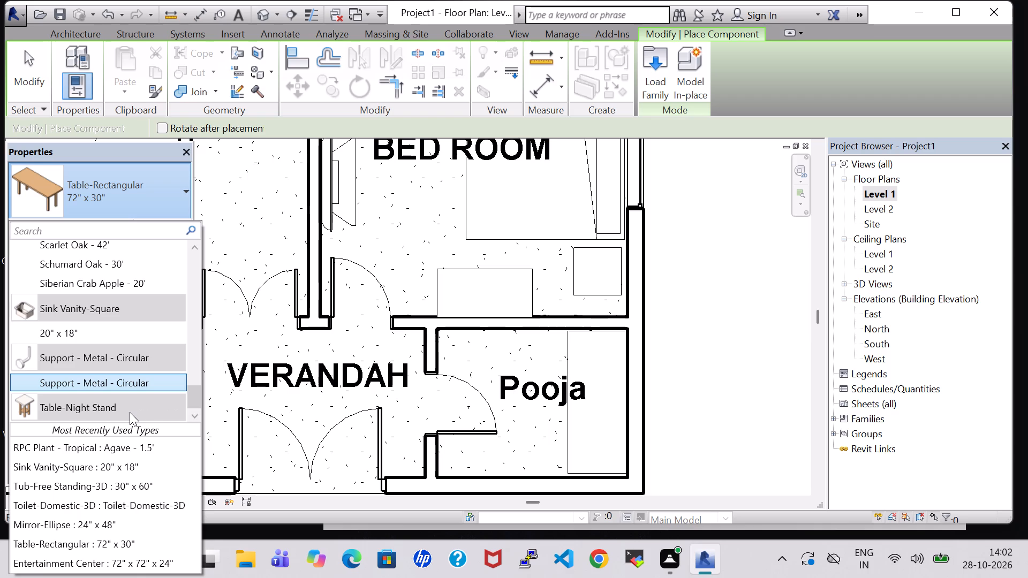
{"action": "scroll", "coordinate": [130, 412], "scroll_direction": "down", "scroll_amount": 2}
{"action": "left_click_drag", "start_coordinate": [197, 391], "coordinate": [194, 430]}
{"action": "left_click", "coordinate": [116, 407]}
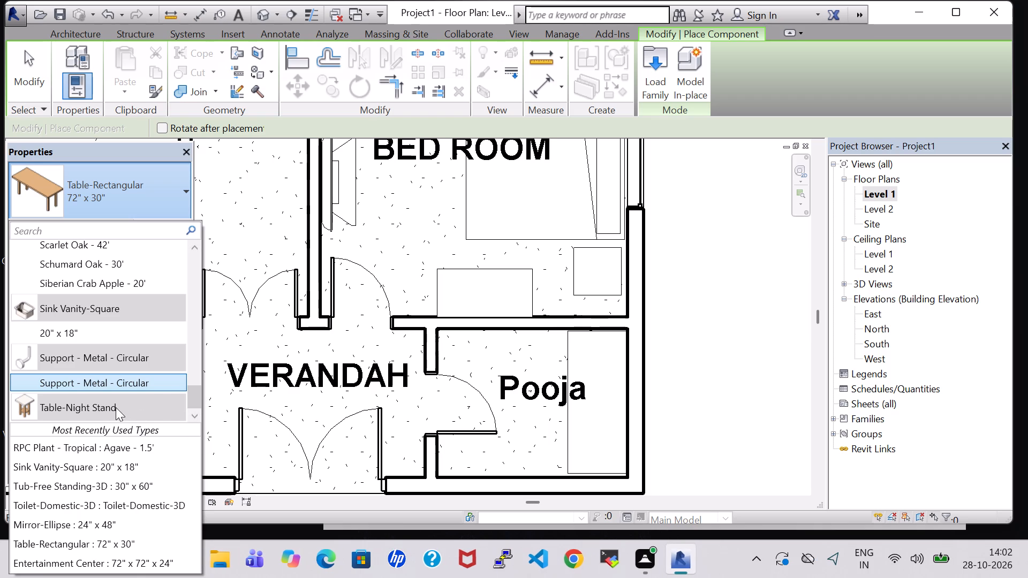
{"action": "scroll", "coordinate": [113, 341], "scroll_direction": "down", "scroll_amount": 2}
{"action": "scroll", "coordinate": [122, 337], "scroll_direction": "up", "scroll_amount": 3}
{"action": "scroll", "coordinate": [122, 337], "scroll_direction": "down", "scroll_amount": 7}
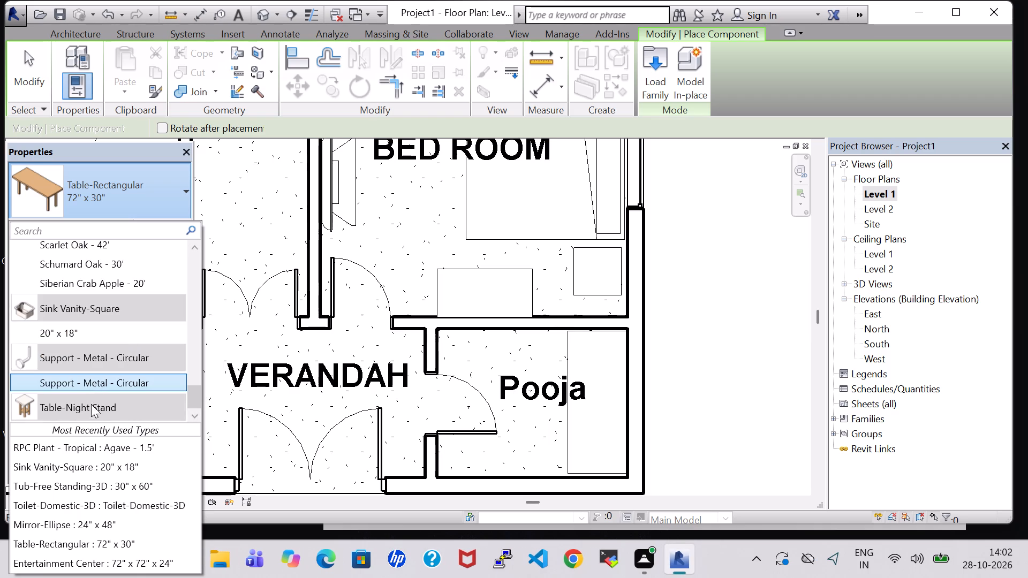
{"action": "left_click", "coordinate": [90, 407]}
{"action": "left_click", "coordinate": [76, 232]}
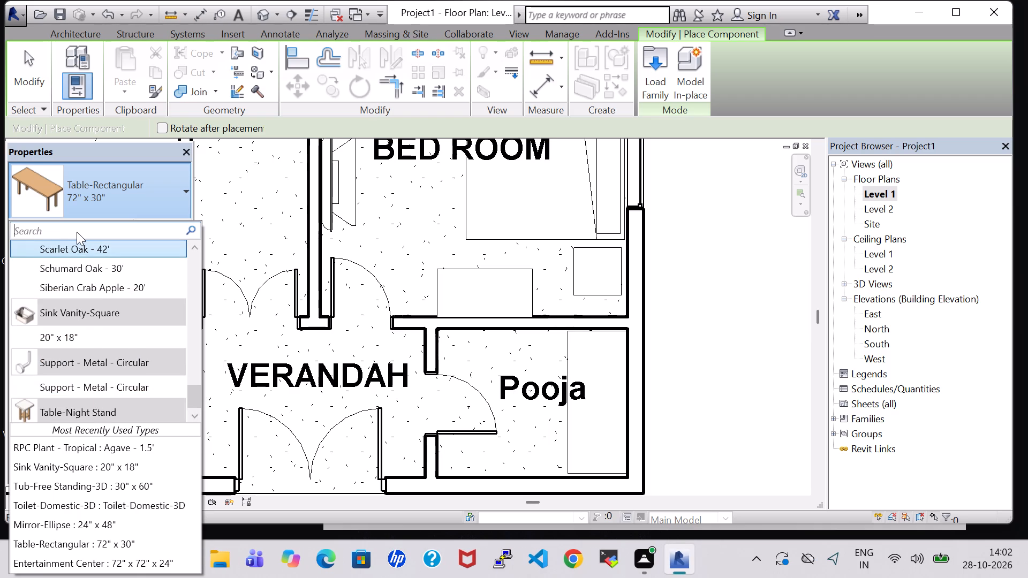
{"action": "type", "text": "tb"}
{"action": "key", "text": "BackSpace"}
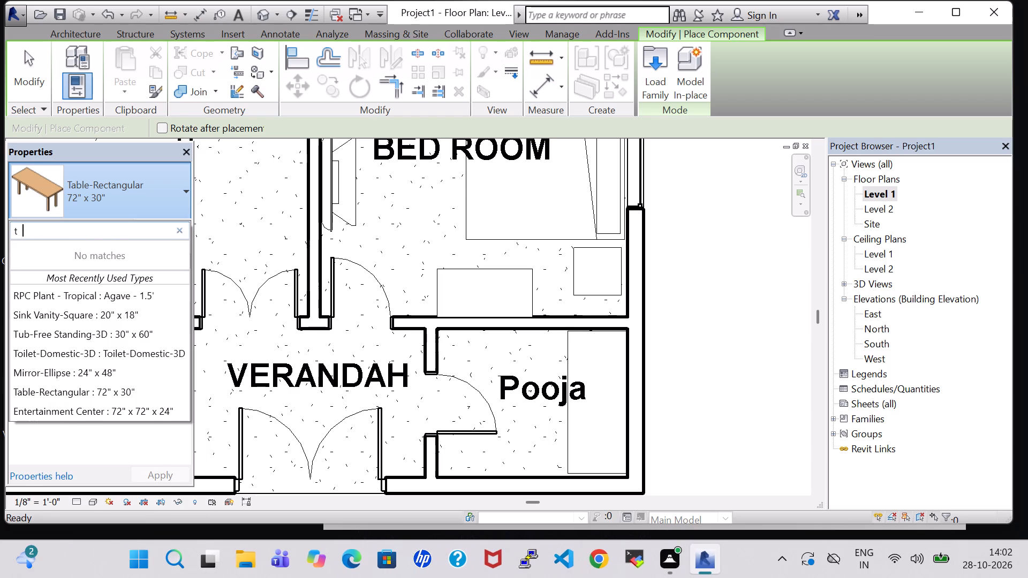
{"action": "type", "text": "ab"}
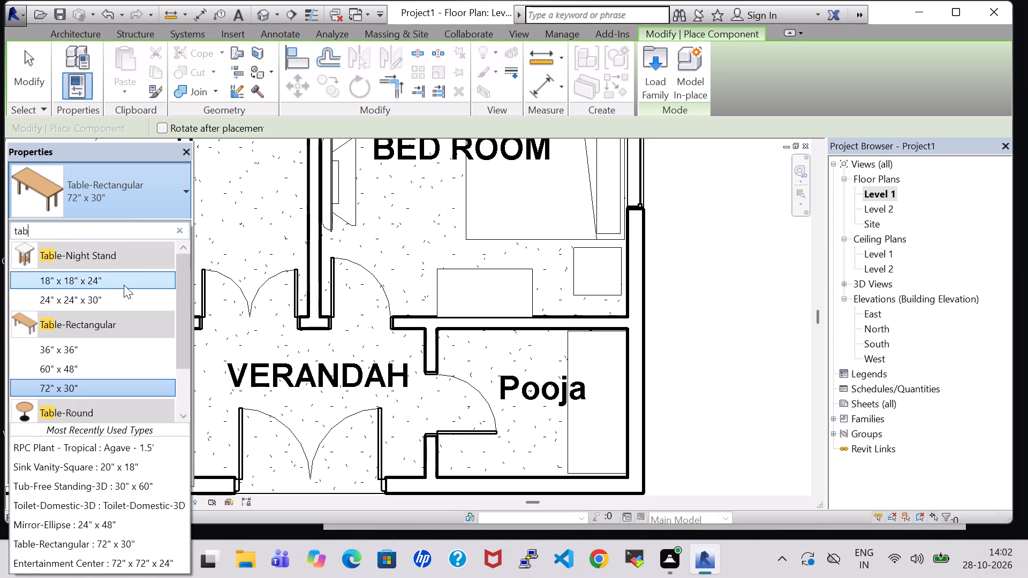
{"action": "left_click", "coordinate": [111, 283]}
{"action": "scroll", "coordinate": [450, 355], "scroll_direction": "up", "scroll_amount": 3}
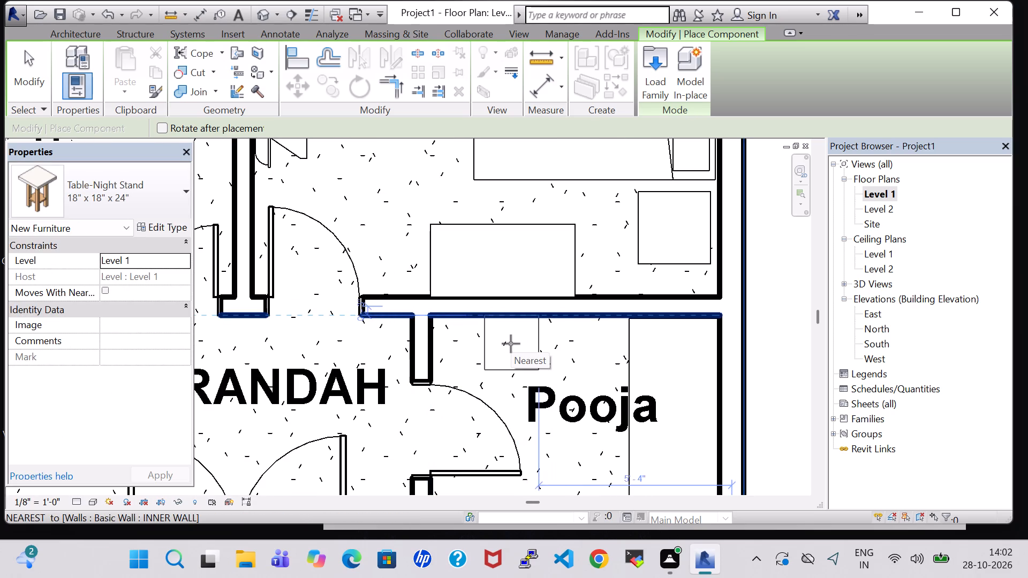
{"action": "left_click", "coordinate": [511, 344]}
Place a second 18" x 18" x 24" Table-Night Stand against the Pooja room's south wall, just below the door leaf.
{"action": "middle_click_drag", "start_coordinate": [561, 381], "coordinate": [510, 277]}
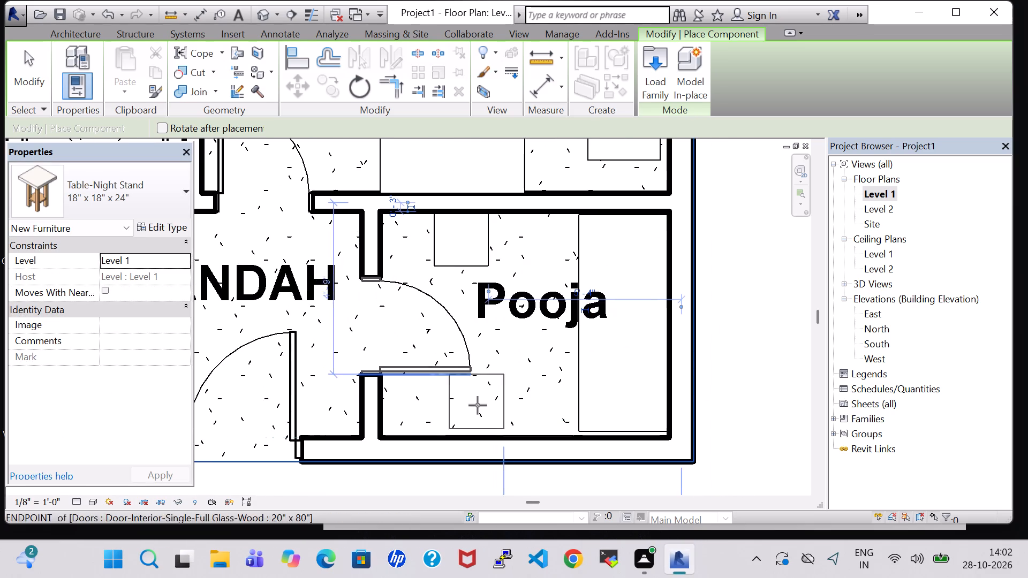
{"action": "left_click", "coordinate": [479, 409]}
{"action": "key", "text": "Escape"}
{"action": "key", "text": "Escape"}
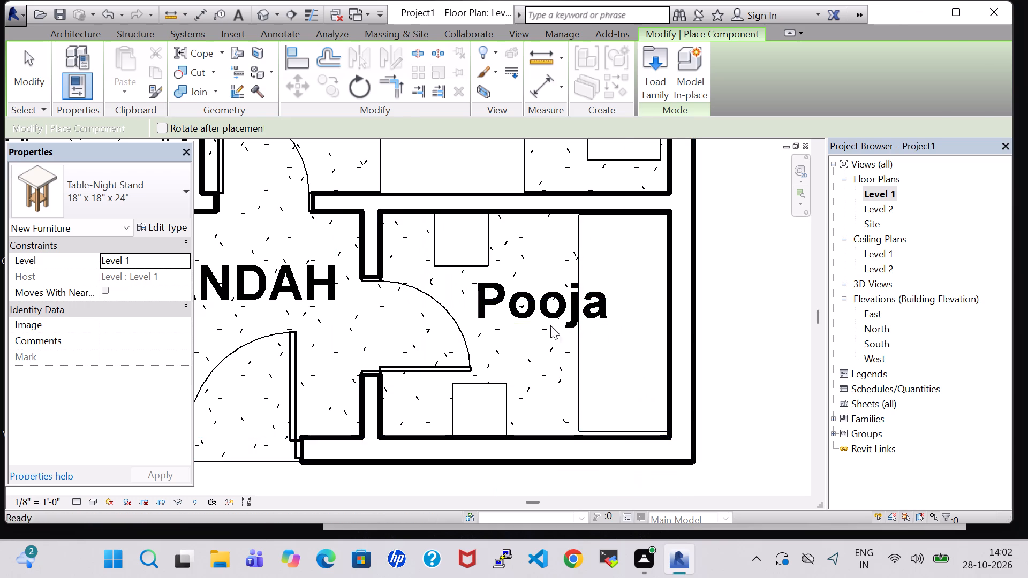
{"action": "key", "text": "Escape"}
{"action": "key", "text": "Escape"}
Examine the furnished house in 3D, checking the night stands and table in the Pooja room.
{"action": "left_click", "coordinate": [262, 18]}
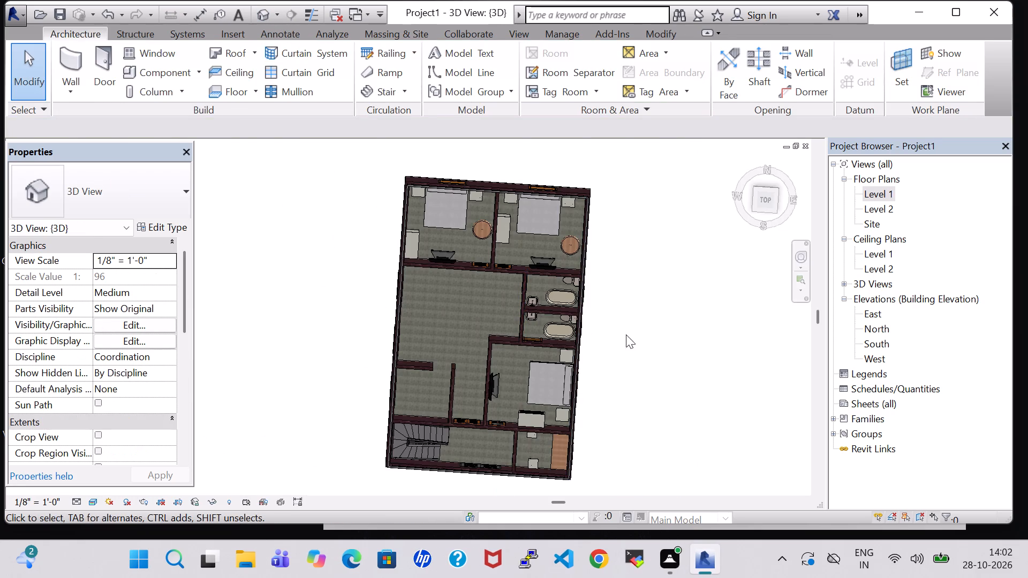
{"action": "middle_click_drag", "start_coordinate": [630, 410], "coordinate": [677, 355], "text": "shift"}
{"action": "scroll", "coordinate": [630, 410], "scroll_direction": "down", "scroll_amount": 1, "text": "shift"}
{"action": "middle_click", "coordinate": [660, 379], "text": "shift"}
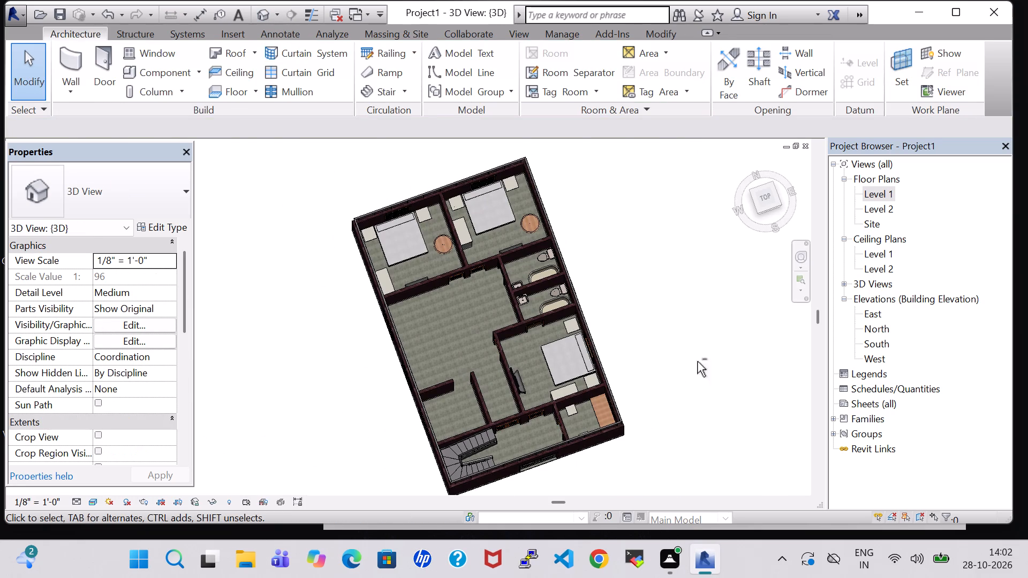
{"action": "middle_click_drag", "start_coordinate": [675, 433], "coordinate": [695, 390], "text": "shift"}
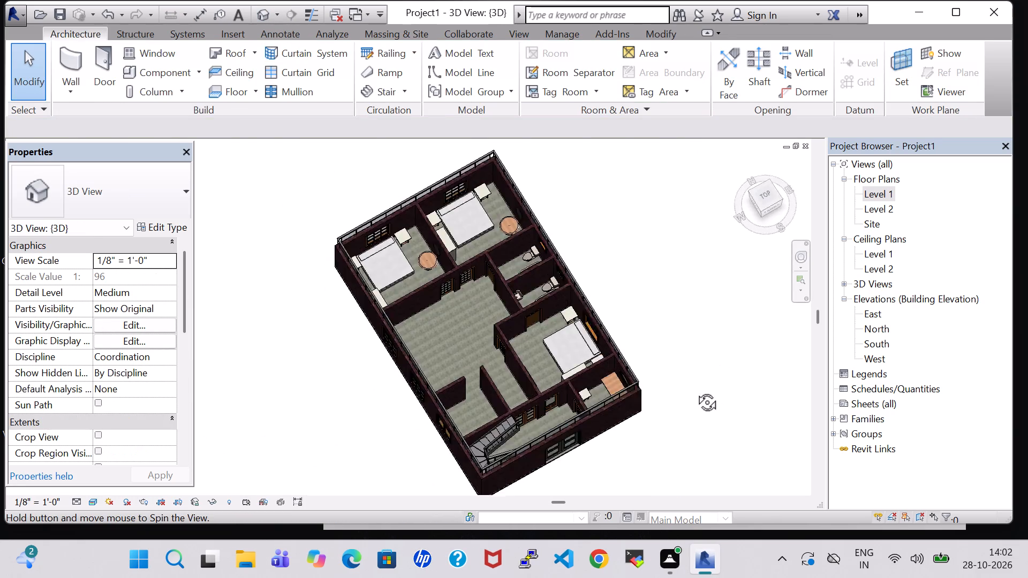
{"action": "middle_click_drag", "start_coordinate": [695, 390], "coordinate": [589, 457], "text": "shift"}
{"action": "middle_click_drag", "start_coordinate": [589, 456], "coordinate": [615, 407], "text": "shift"}
{"action": "scroll", "coordinate": [615, 407], "scroll_direction": "up", "scroll_amount": 4}
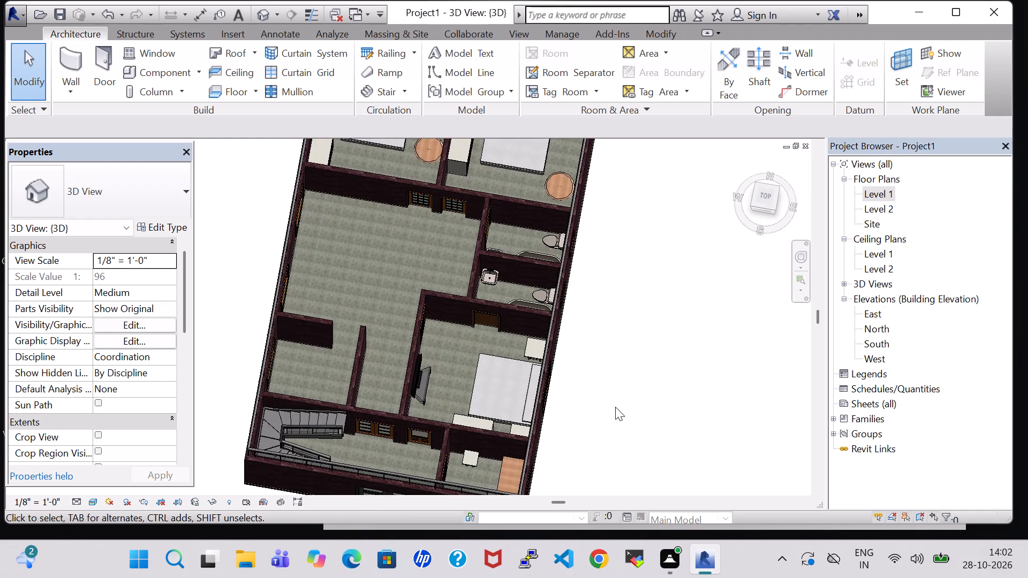
{"action": "middle_click_drag", "start_coordinate": [615, 407], "coordinate": [621, 361], "text": "shift"}
{"action": "scroll", "coordinate": [621, 361], "scroll_direction": "down", "scroll_amount": 1}
{"action": "middle_click_drag", "start_coordinate": [621, 361], "coordinate": [621, 332]}
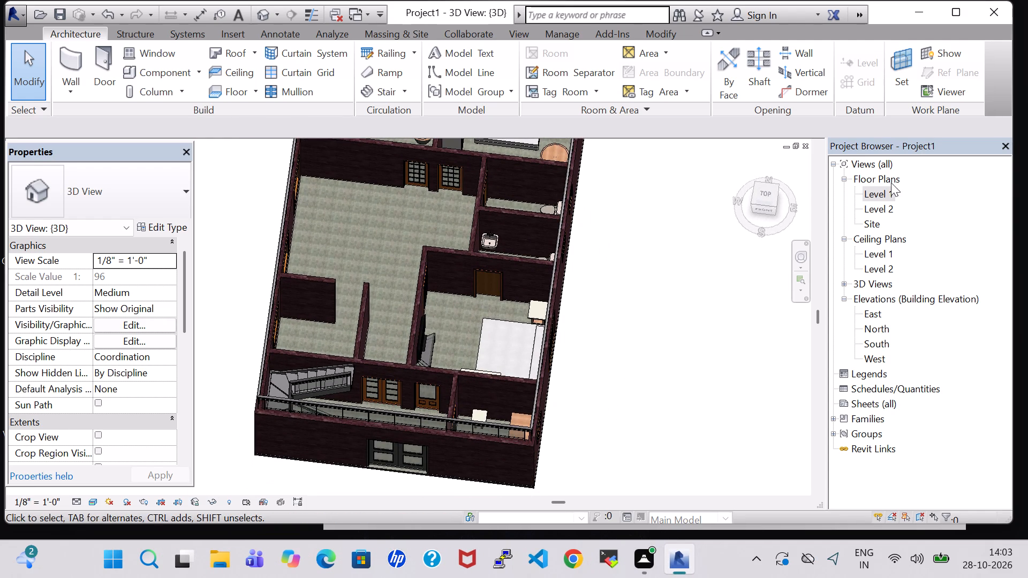
In the Level 1 plan, nudge the Pooja room's north night stand one increment south and 16 increments east.
{"action": "double_click", "coordinate": [882, 189]}
{"action": "scroll", "coordinate": [526, 339], "scroll_direction": "down", "scroll_amount": 1}
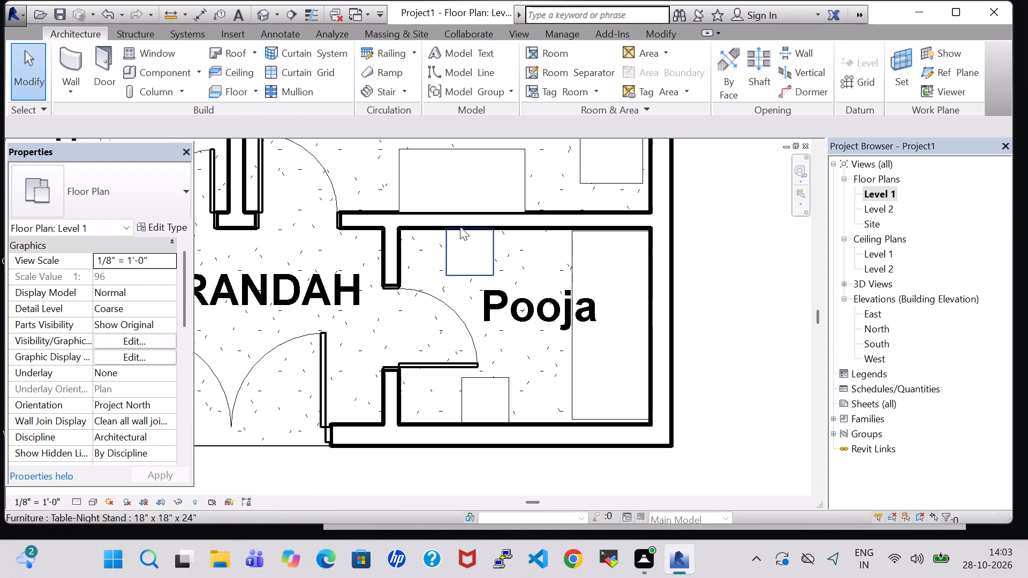
{"action": "left_click", "coordinate": [482, 248]}
{"action": "key", "text": "Down"}
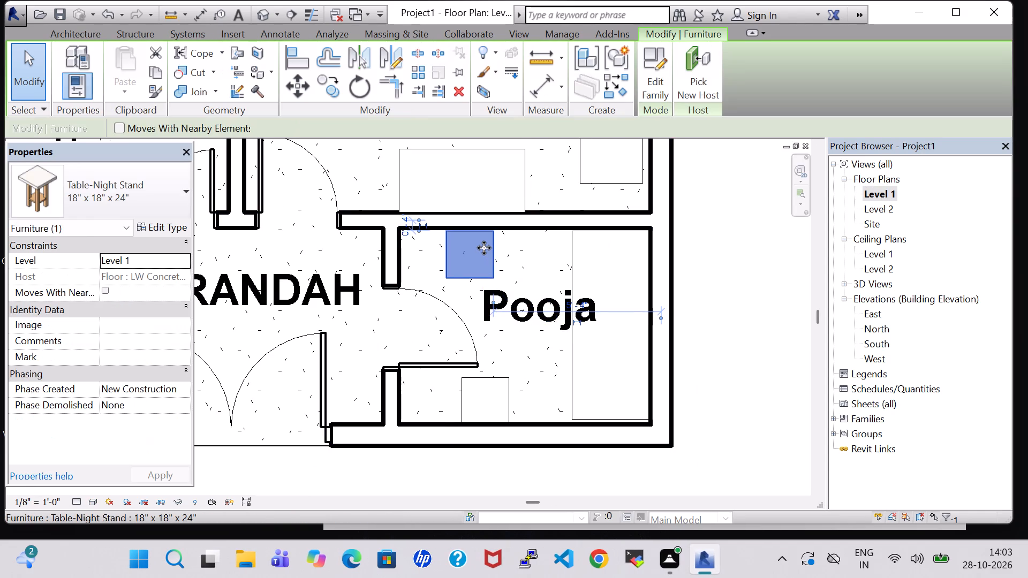
{"action": "key", "text": "Right"}
{"action": "key", "text": "Right"}
{"action": "key", "text": "Right"}
{"action": "key", "text": "Right"}
{"action": "key", "text": "Right"}
{"action": "key", "text": "Right"}
{"action": "key", "text": "Right"}
{"action": "key", "text": "Right"}
{"action": "key", "text": "Right"}
{"action": "key", "text": "Right"}
{"action": "key", "text": "Right"}
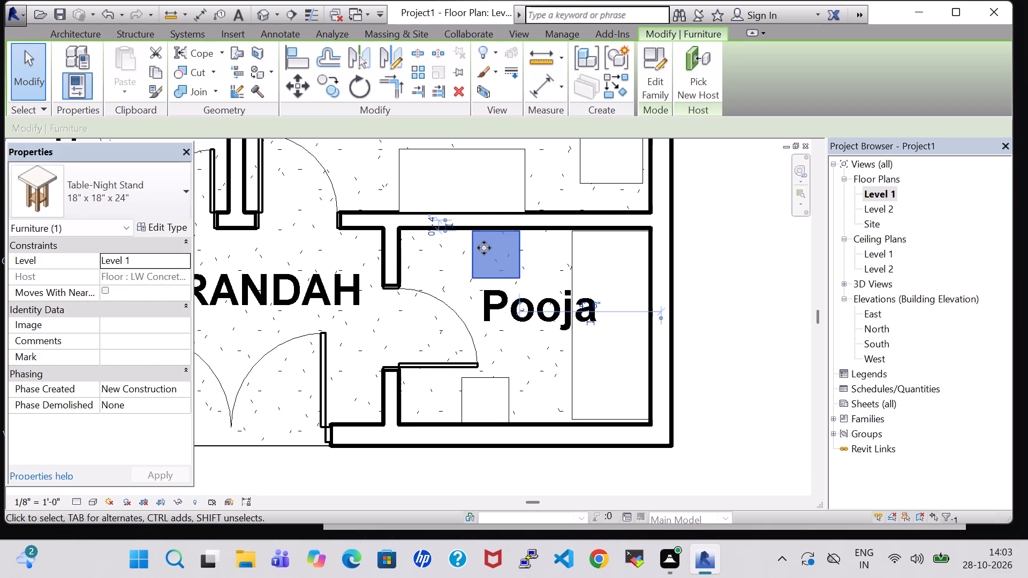
{"action": "key", "text": "Right"}
{"action": "key", "text": "Right"}
{"action": "key", "text": "Right"}
{"action": "key", "text": "Right"}
{"action": "key", "text": "Right"}
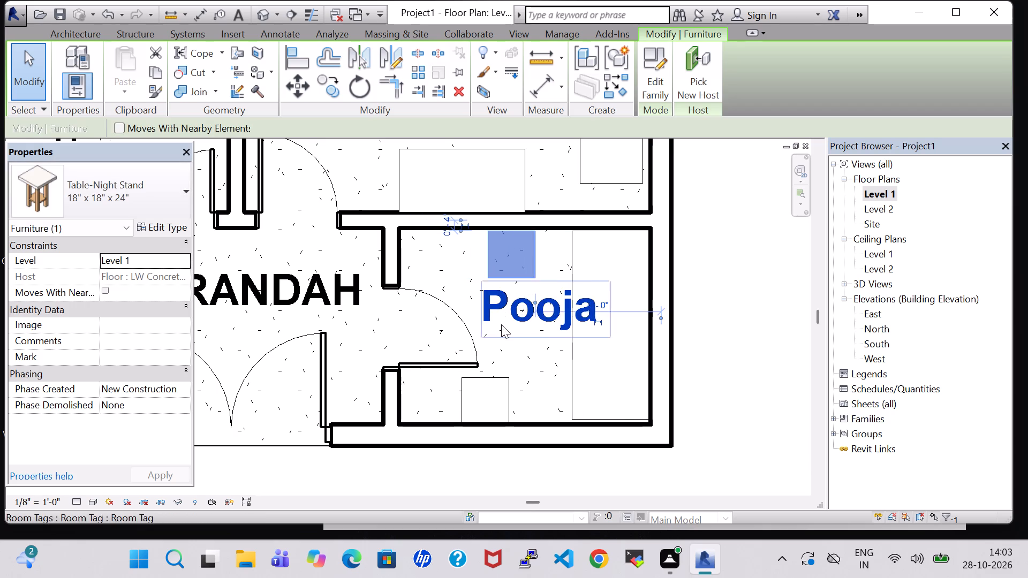
Nudge the Pooja room's south night stand one increment north and 11 increments east, to about 3'-11" from the east wall.
{"action": "left_click", "coordinate": [493, 385]}
{"action": "left_click", "coordinate": [689, 348]}
{"action": "left_click", "coordinate": [487, 399]}
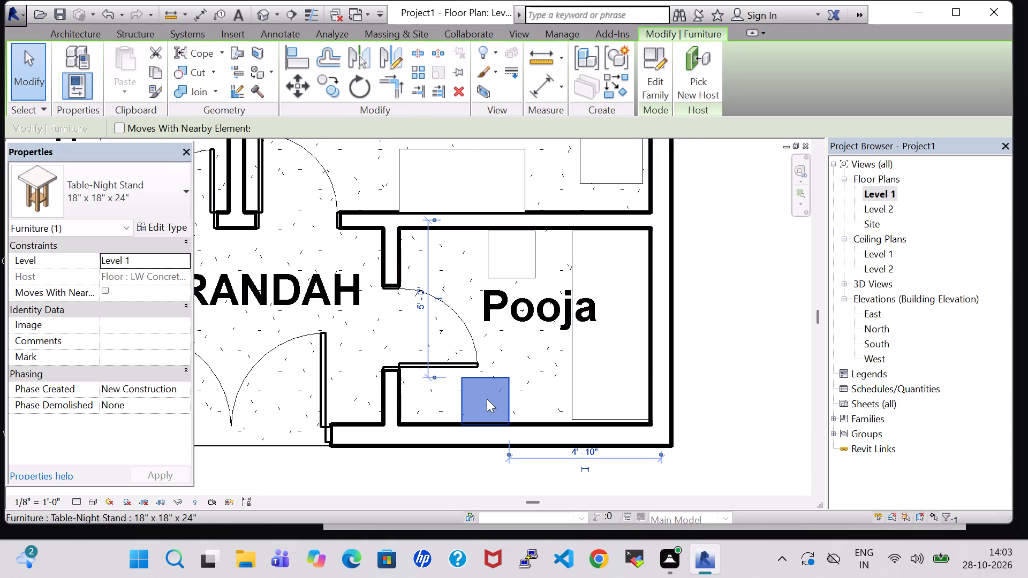
{"action": "key", "text": "Up"}
{"action": "key", "text": "Right"}
{"action": "key", "text": "Right"}
{"action": "key", "text": "Right"}
{"action": "key", "text": "Right"}
{"action": "key", "text": "Right"}
{"action": "key", "text": "Right"}
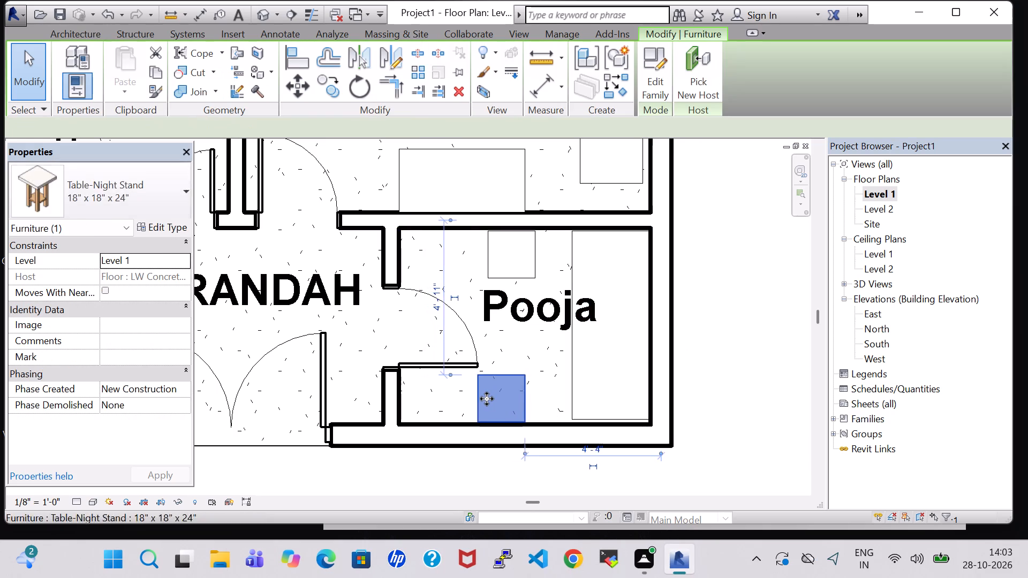
{"action": "key", "text": "Right"}
{"action": "key", "text": "Right"}
{"action": "key", "text": "Right"}
{"action": "key", "text": "Right"}
{"action": "key", "text": "Right"}
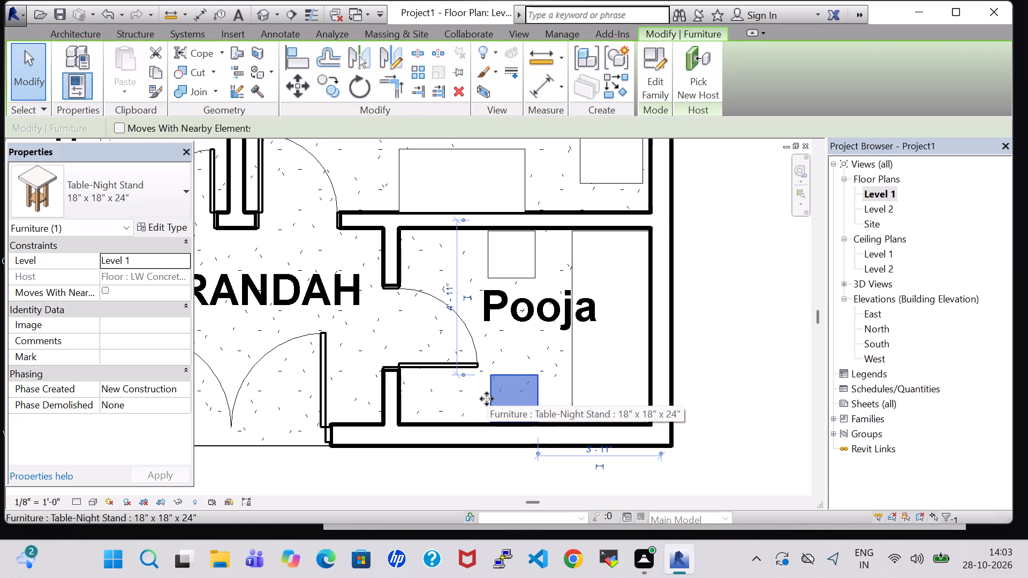
{"action": "left_click", "coordinate": [761, 315]}
Examine the 3D model from above, reviewing the furniture layout in the bedrooms, toilets and Pooja room.
{"action": "left_click", "coordinate": [257, 8]}
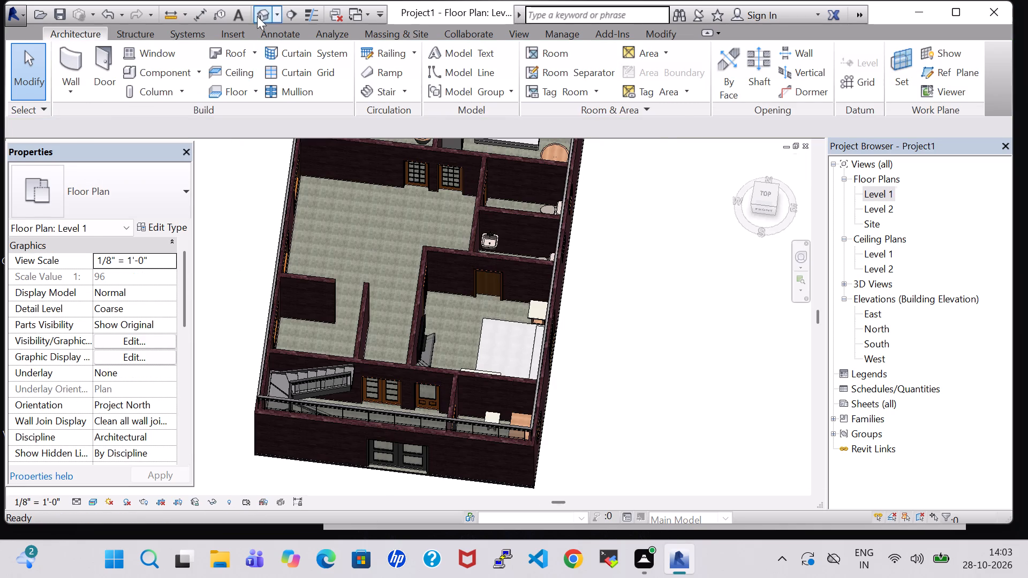
{"action": "middle_click_drag", "start_coordinate": [621, 236], "coordinate": [625, 304], "text": "shift"}
{"action": "scroll", "coordinate": [625, 291], "scroll_direction": "down", "scroll_amount": 3}
{"action": "middle_click_drag", "start_coordinate": [633, 218], "coordinate": [634, 261], "text": "shift"}
{"action": "middle_click_drag", "start_coordinate": [633, 216], "coordinate": [614, 280]}
{"action": "middle_click_drag", "start_coordinate": [614, 280], "coordinate": [615, 305], "text": "shift"}
{"action": "middle_click", "coordinate": [621, 372]}
{"action": "middle_click_drag", "start_coordinate": [621, 372], "coordinate": [627, 355]}
{"action": "middle_click_drag", "start_coordinate": [571, 383], "coordinate": [579, 383], "text": "shift"}
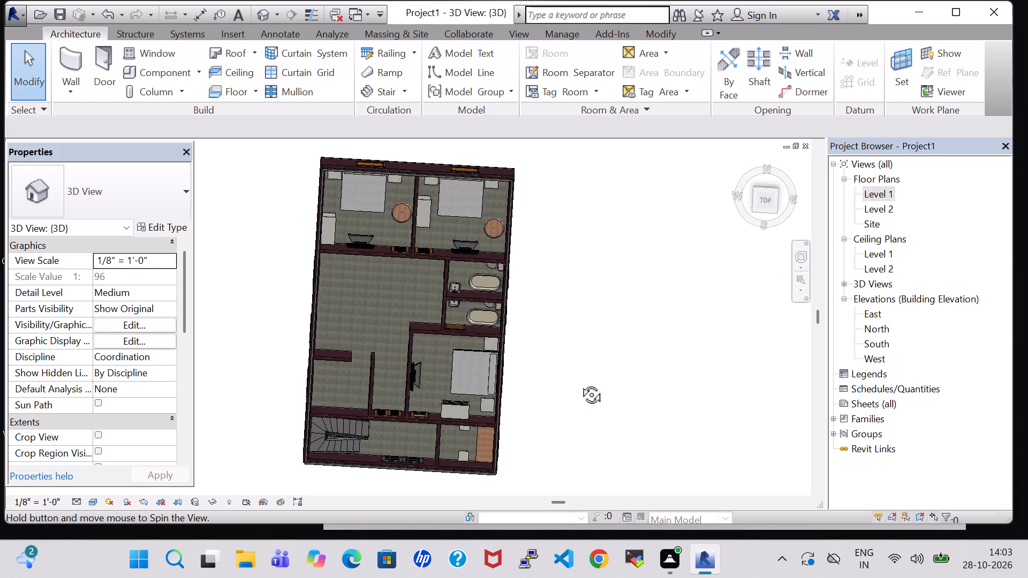
{"action": "middle_click_drag", "start_coordinate": [579, 383], "coordinate": [582, 376], "text": "shift"}
{"action": "middle_click_drag", "start_coordinate": [560, 339], "coordinate": [614, 339]}
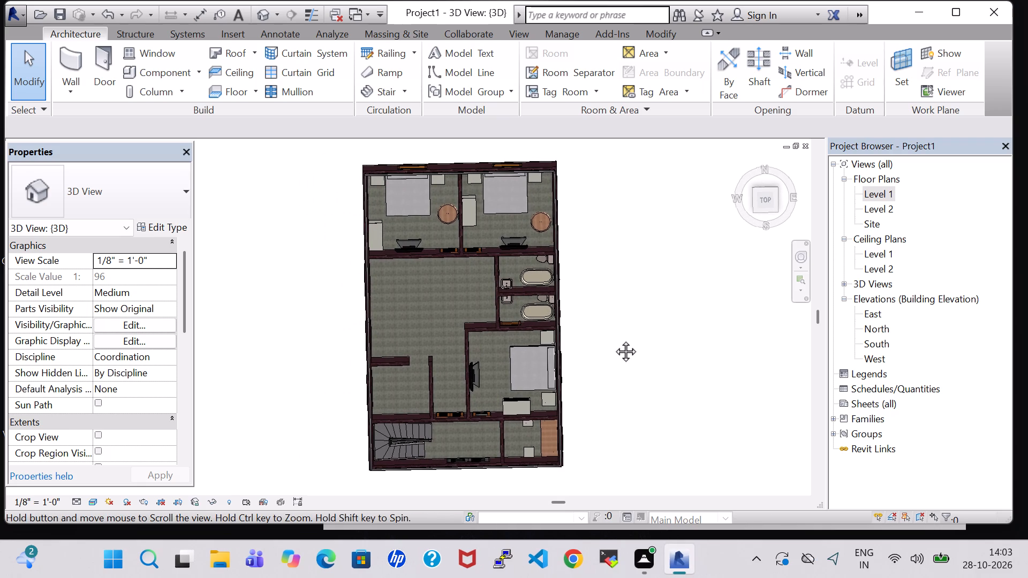
{"action": "middle_click_drag", "start_coordinate": [614, 339], "coordinate": [614, 343]}
{"action": "middle_click_drag", "start_coordinate": [619, 331], "coordinate": [615, 339], "text": "shift"}
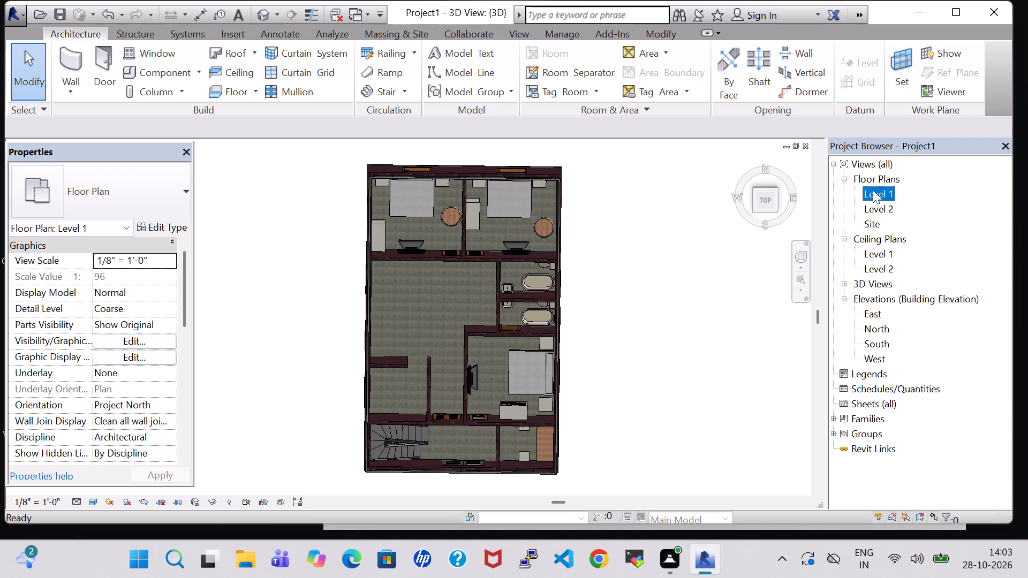
{"action": "left_click", "coordinate": [873, 190]}
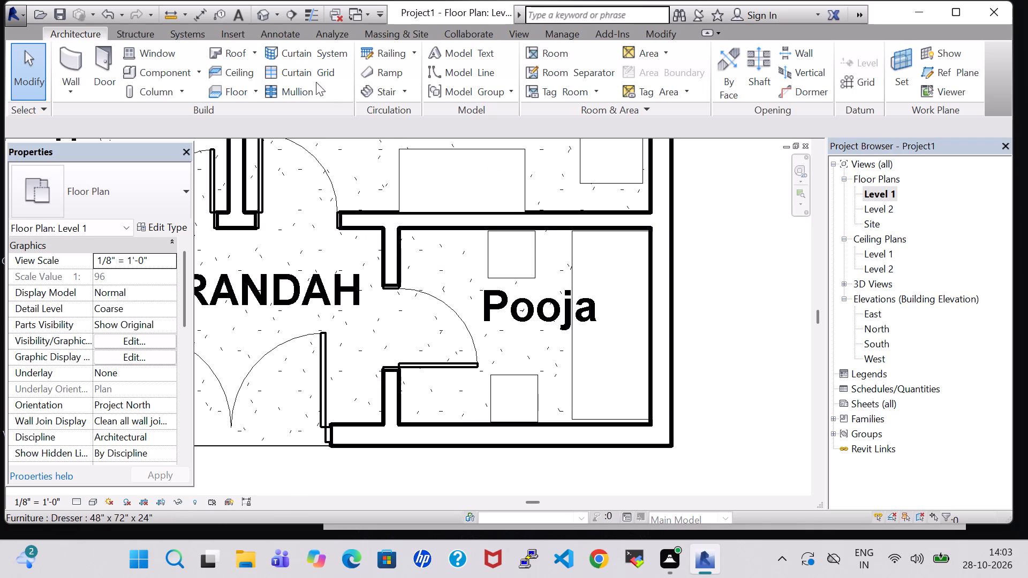
{"action": "left_click", "coordinate": [262, 7]}
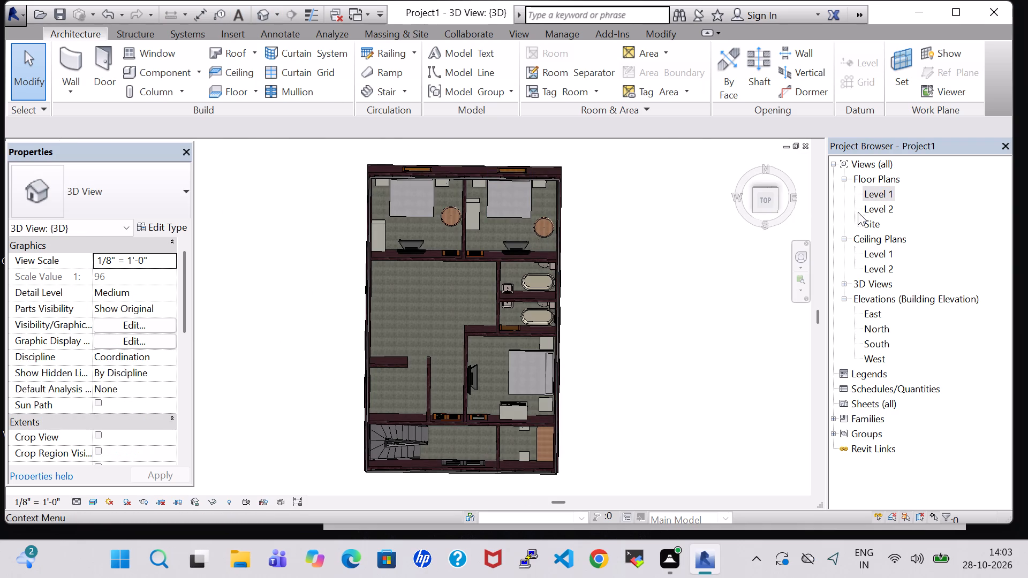
Return to the Level 1 floor plan around the Verandah and Pooja room.
{"action": "double_click", "coordinate": [874, 194]}
{"action": "scroll", "coordinate": [460, 275], "scroll_direction": "down", "scroll_amount": 3}
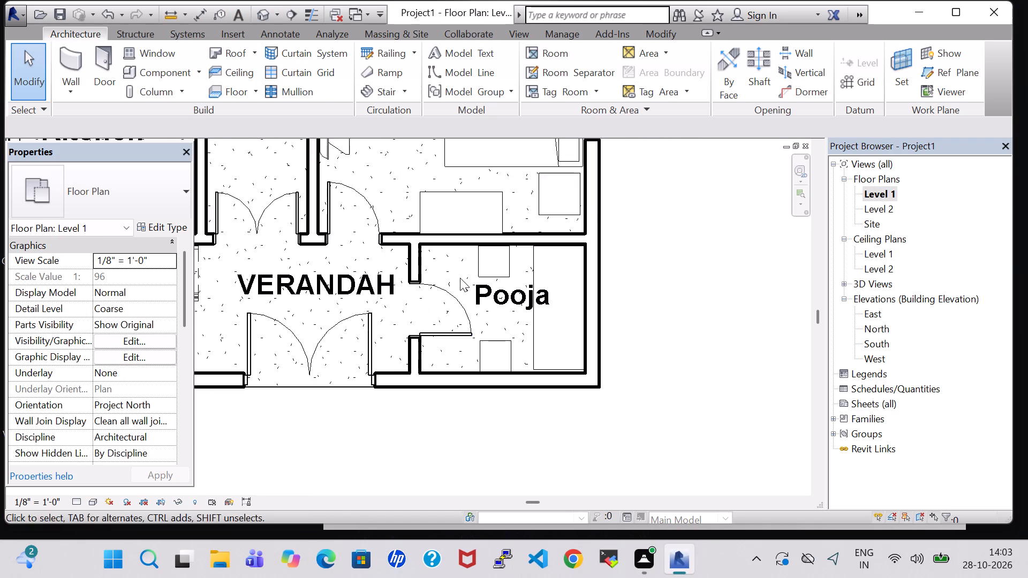
Examine the whole Level 1 floor plan, from the bedrooms and hall area to the kitchen, Verandah and Pooja room.
{"action": "scroll", "coordinate": [460, 278], "scroll_direction": "down", "scroll_amount": 6}
{"action": "middle_click_drag", "start_coordinate": [589, 255], "coordinate": [633, 333]}
{"action": "scroll", "coordinate": [633, 333], "scroll_direction": "down", "scroll_amount": 2}
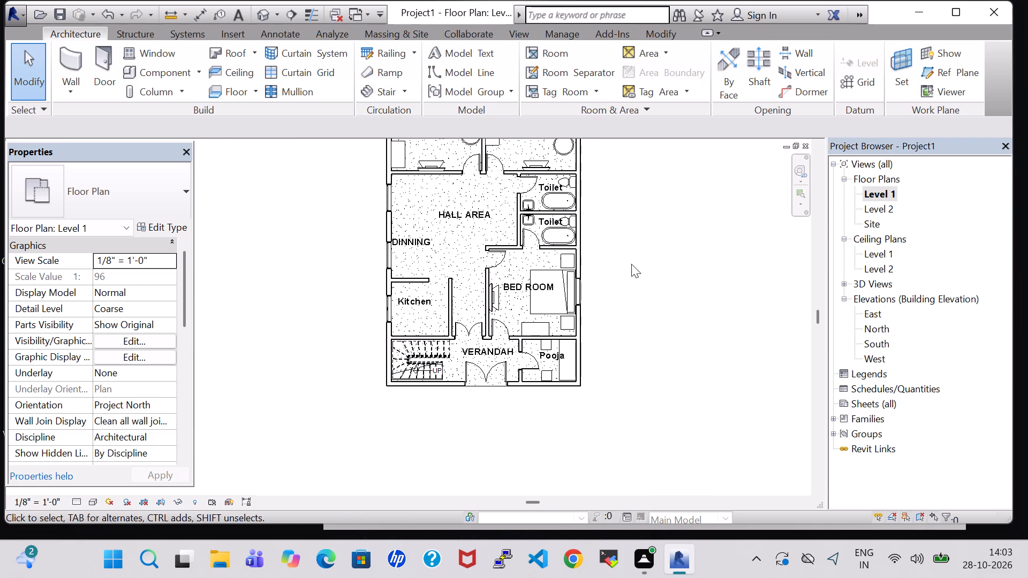
{"action": "middle_click_drag", "start_coordinate": [631, 247], "coordinate": [628, 326]}
{"action": "scroll", "coordinate": [627, 326], "scroll_direction": "up", "scroll_amount": 1}
{"action": "middle_click_drag", "start_coordinate": [627, 326], "coordinate": [627, 336]}
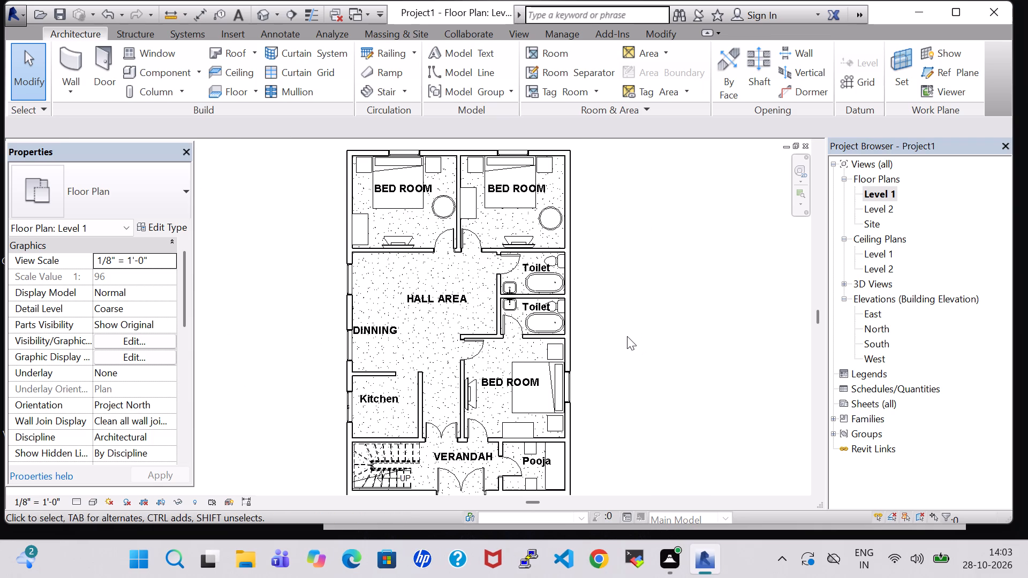
{"action": "scroll", "coordinate": [627, 336], "scroll_direction": "down", "scroll_amount": 1}
{"action": "middle_click_drag", "start_coordinate": [627, 336], "coordinate": [620, 326]}
{"action": "middle_click", "coordinate": [620, 326]}
{"action": "scroll", "coordinate": [620, 326], "scroll_direction": "up", "scroll_amount": 1}
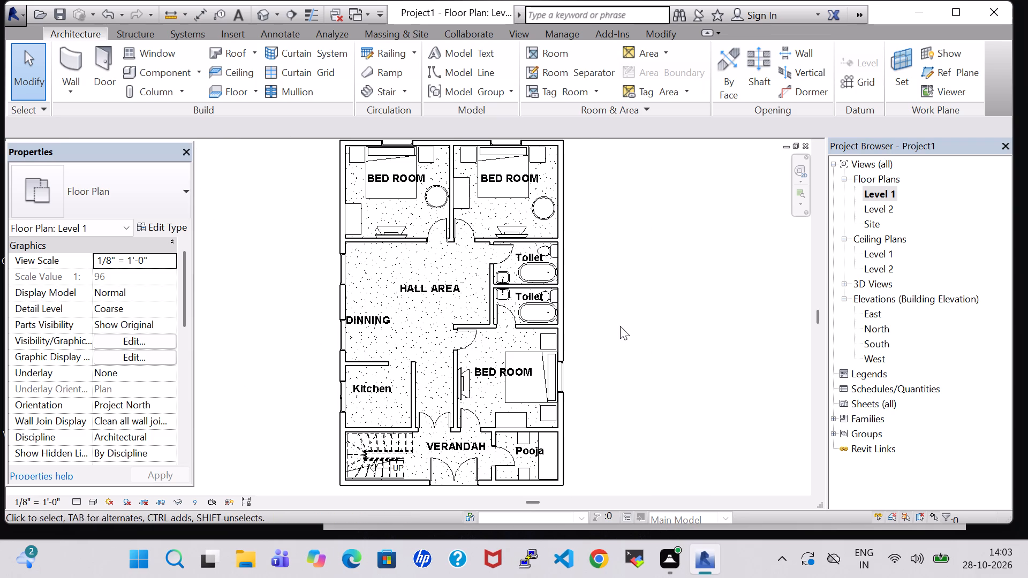
{"action": "middle_click", "coordinate": [620, 326]}
Load the Kitchenette - Medium family from the Domestic folder of the Specialty Equipment library.
{"action": "left_click", "coordinate": [160, 69]}
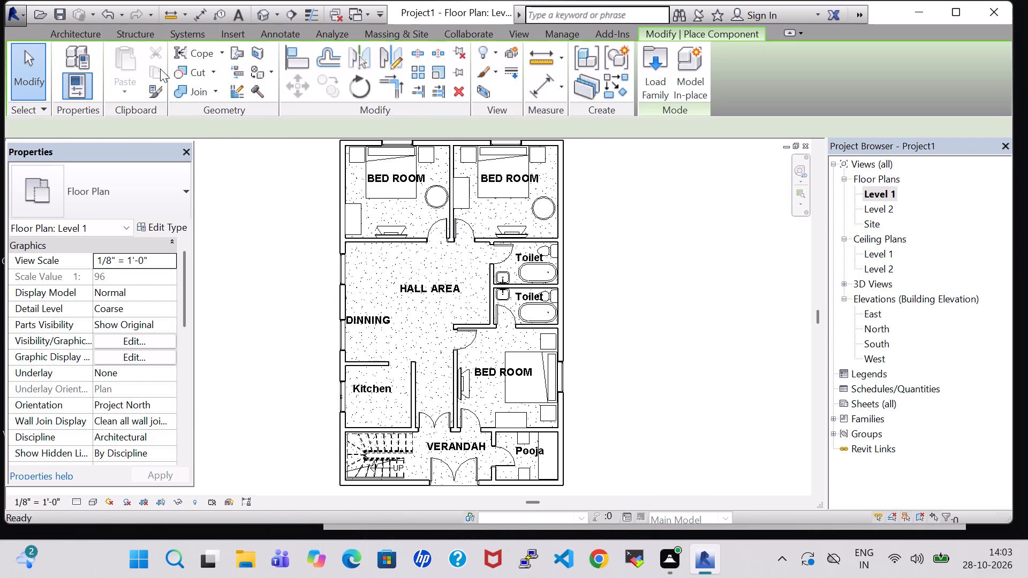
{"action": "left_click", "coordinate": [644, 83]}
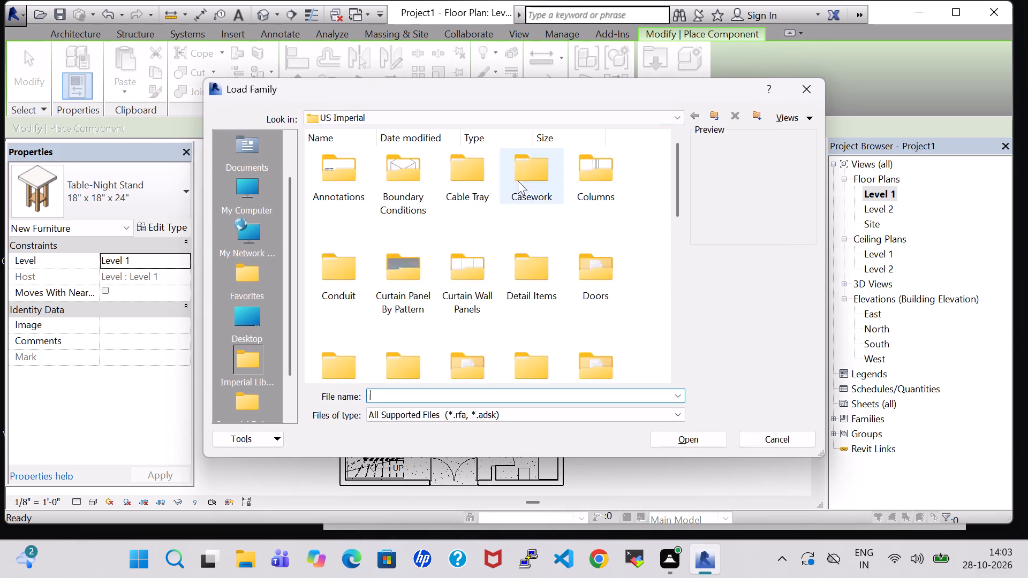
{"action": "scroll", "coordinate": [497, 212], "scroll_direction": "down", "scroll_amount": 2}
{"action": "scroll", "coordinate": [421, 251], "scroll_direction": "down", "scroll_amount": 2}
{"action": "double_click", "coordinate": [399, 180]}
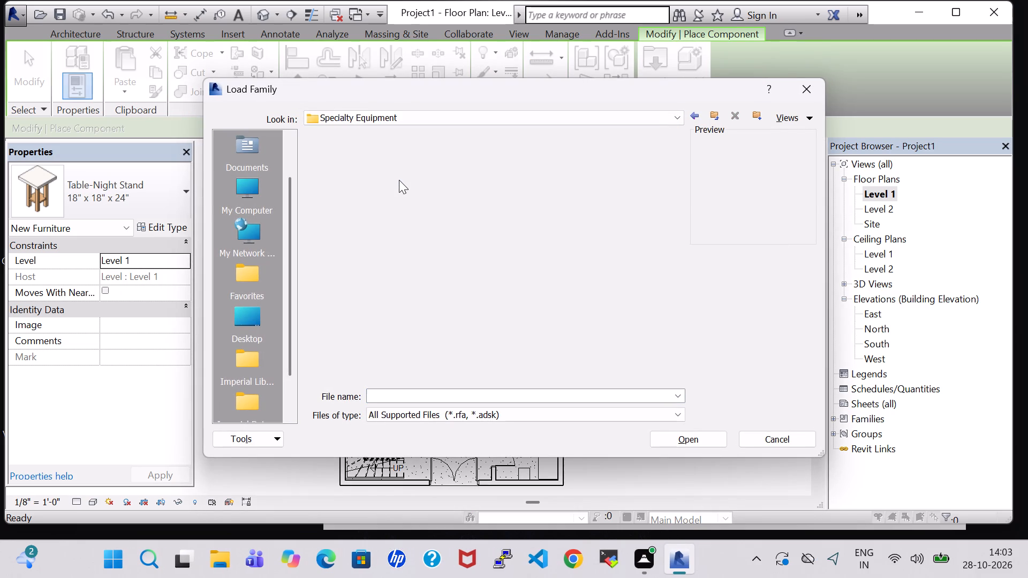
{"action": "double_click", "coordinate": [396, 180]}
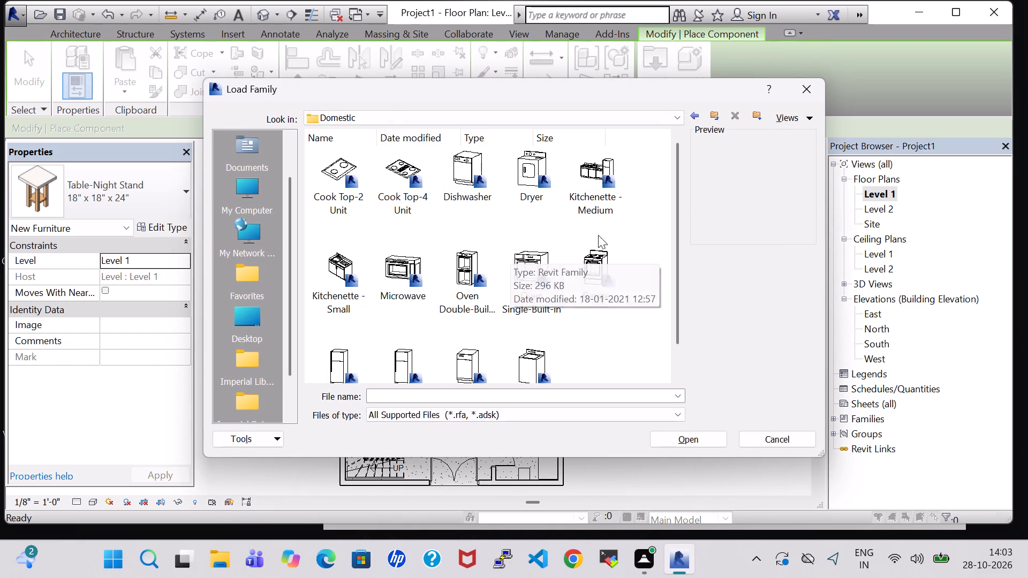
{"action": "left_click", "coordinate": [609, 179]}
{"action": "left_click", "coordinate": [701, 440]}
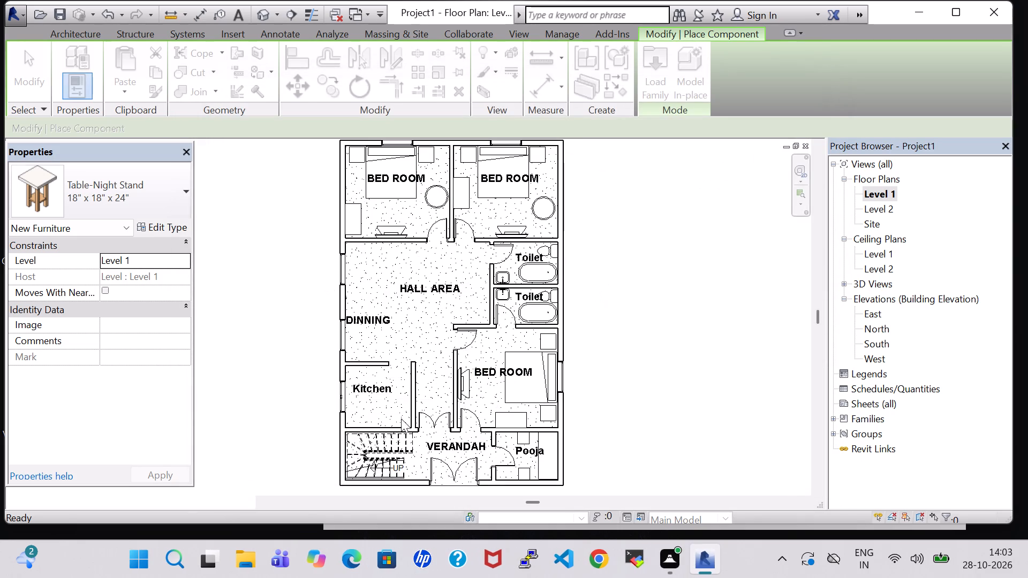
Place the Kitchenette - Medium lengthwise against the kitchen's west wall, with its cooktop at the south end.
{"action": "scroll", "coordinate": [372, 399], "scroll_direction": "up", "scroll_amount": 5}
{"action": "key", "text": "space"}
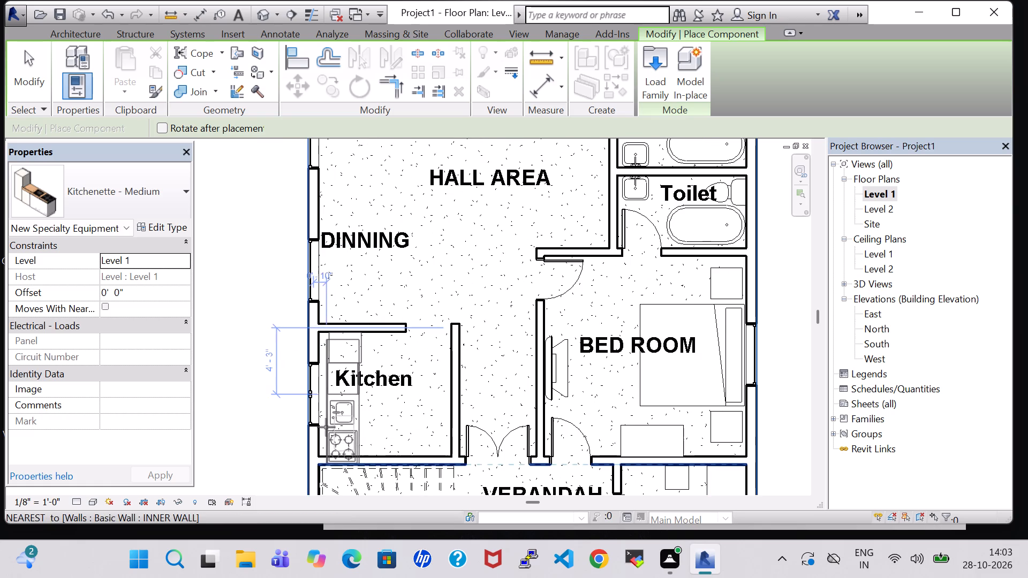
{"action": "scroll", "coordinate": [326, 427], "scroll_direction": "up", "scroll_amount": 3}
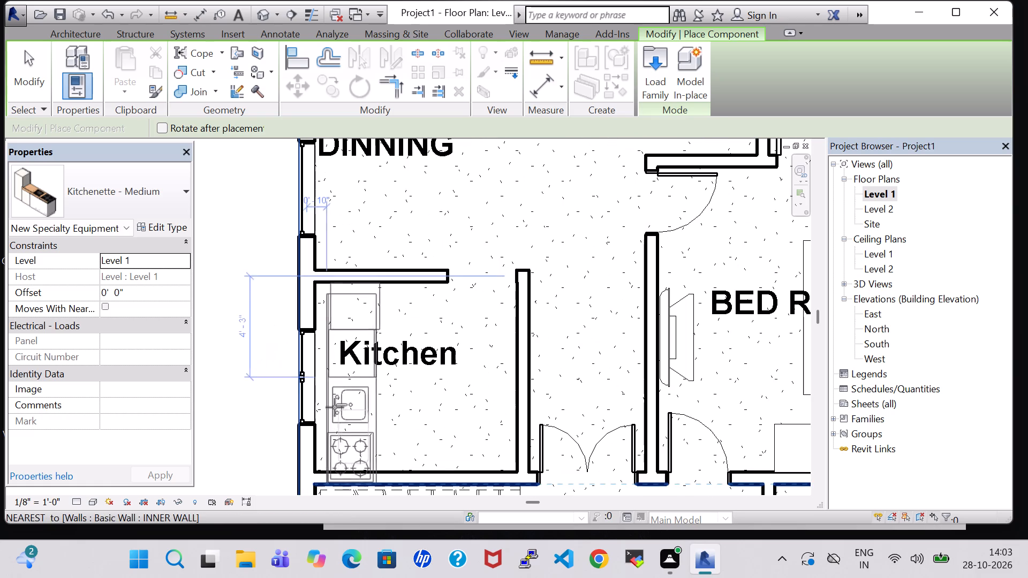
{"action": "left_click", "coordinate": [315, 415]}
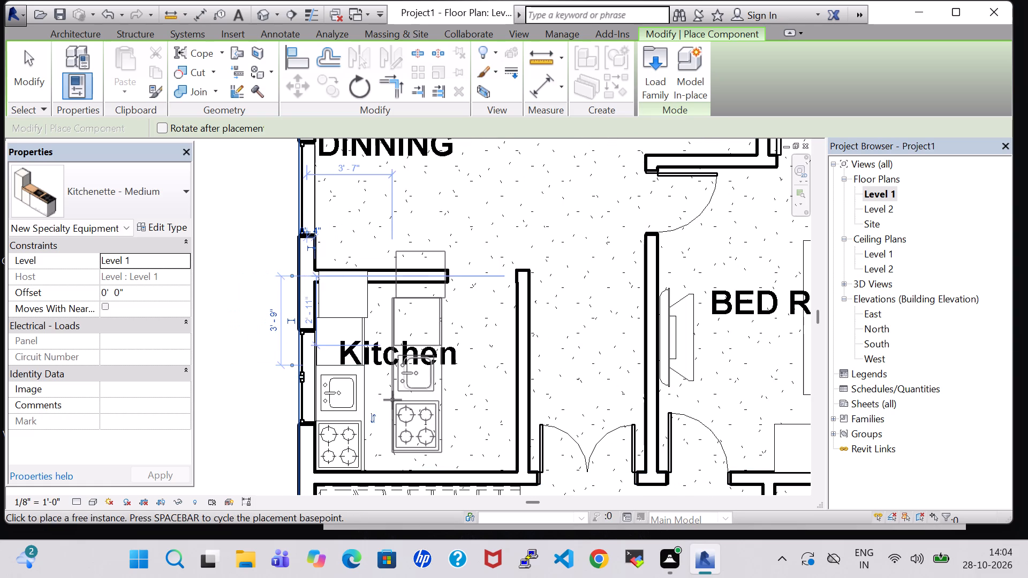
{"action": "key", "text": "Escape"}
{"action": "key", "text": "Escape"}
Set the Kitchenette - Medium type's Counter Length to 5' 6".
{"action": "left_click", "coordinate": [345, 408]}
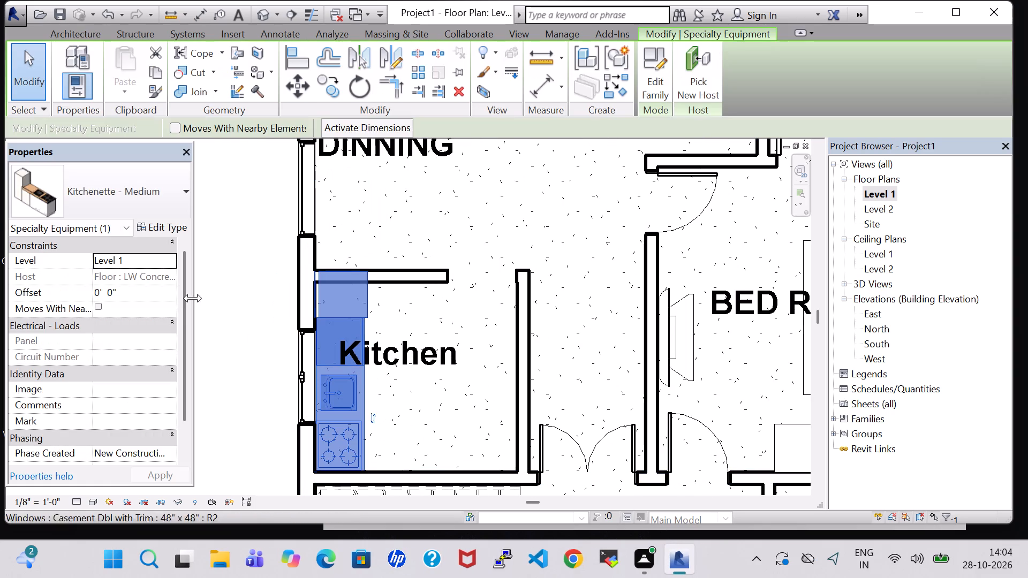
{"action": "left_click", "coordinate": [149, 226]}
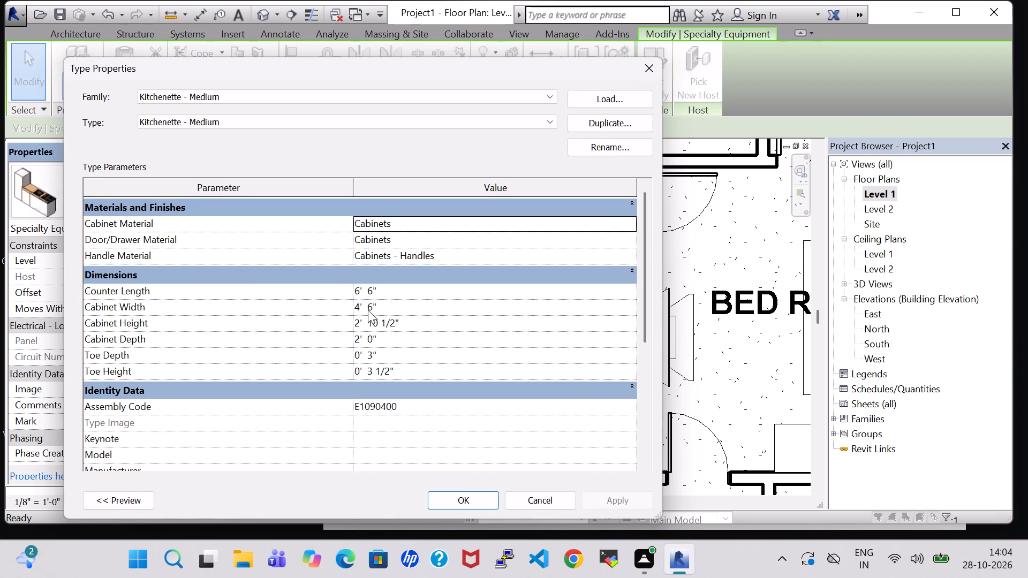
{"action": "left_click", "coordinate": [372, 292]}
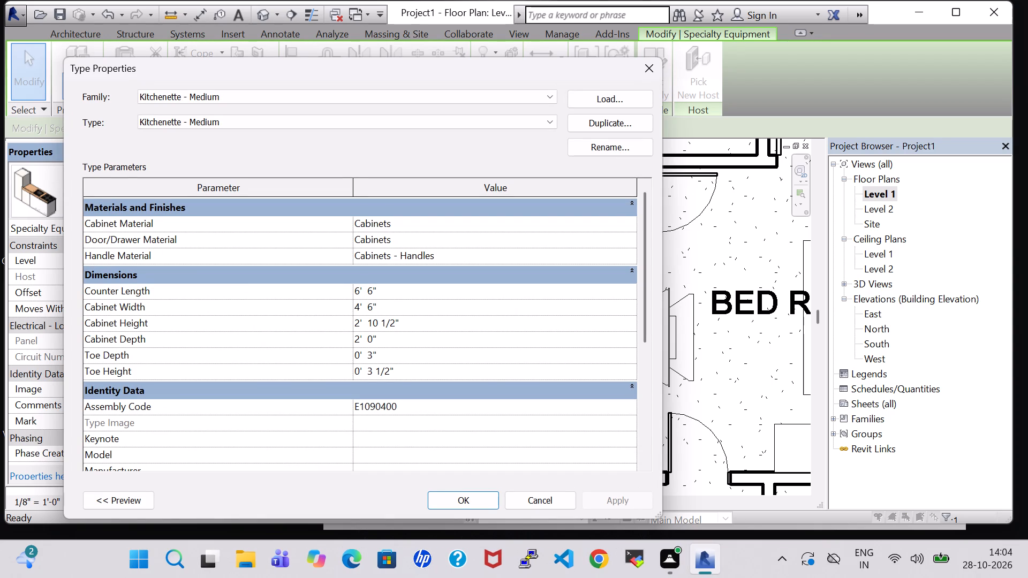
{"action": "key", "text": "Left"}
{"action": "key", "text": "Left"}
{"action": "key", "text": "Left"}
{"action": "key", "text": "BackSpace"}
{"action": "key", "text": "5"}
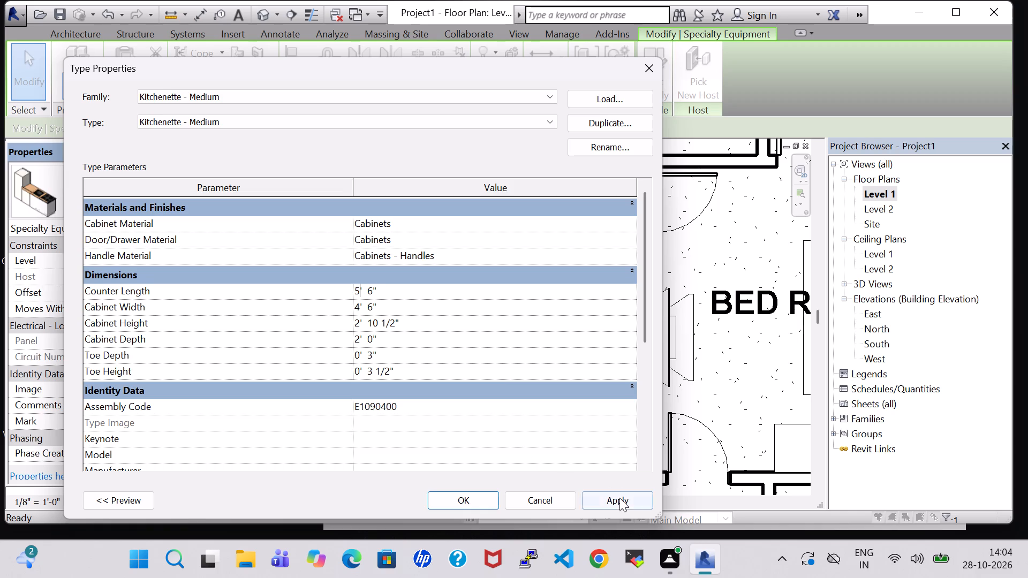
{"action": "left_click", "coordinate": [619, 498]}
{"action": "left_click", "coordinate": [478, 503]}
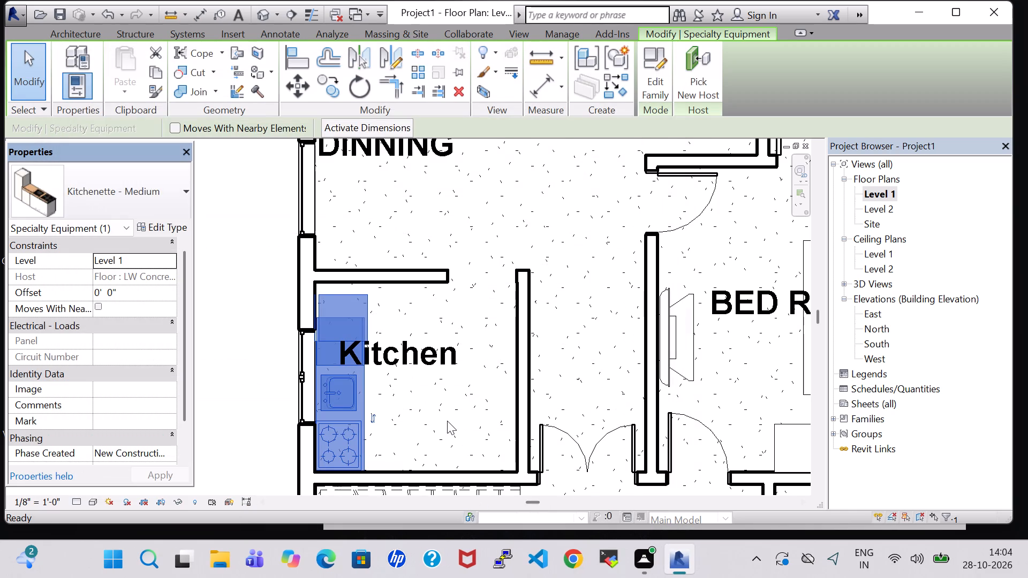
Nudge the kitchenette two increments north along the kitchen's west wall.
{"action": "key", "text": "Up"}
{"action": "key", "text": "Up"}
{"action": "key", "text": "Escape"}
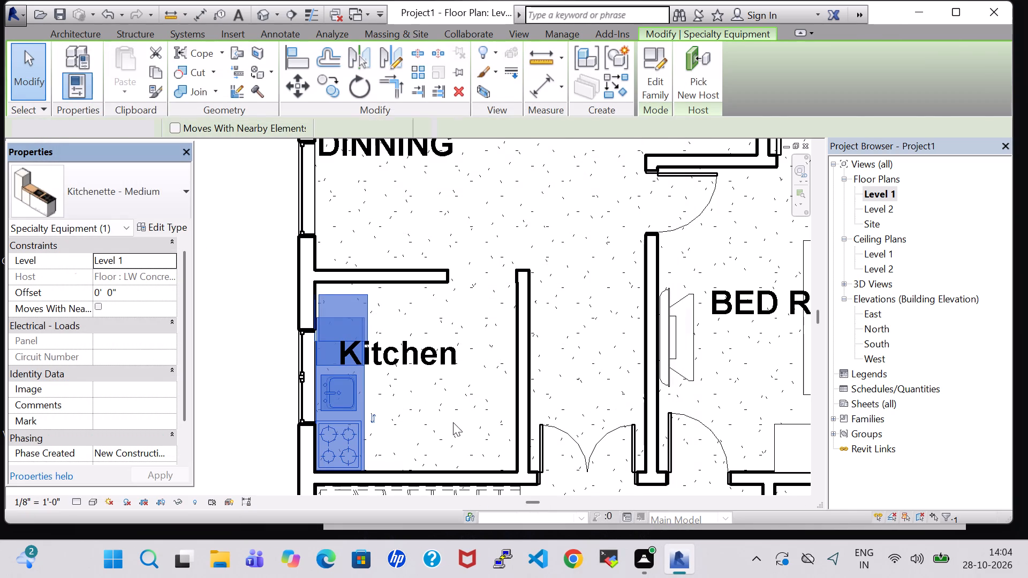
{"action": "left_click", "coordinate": [356, 299]}
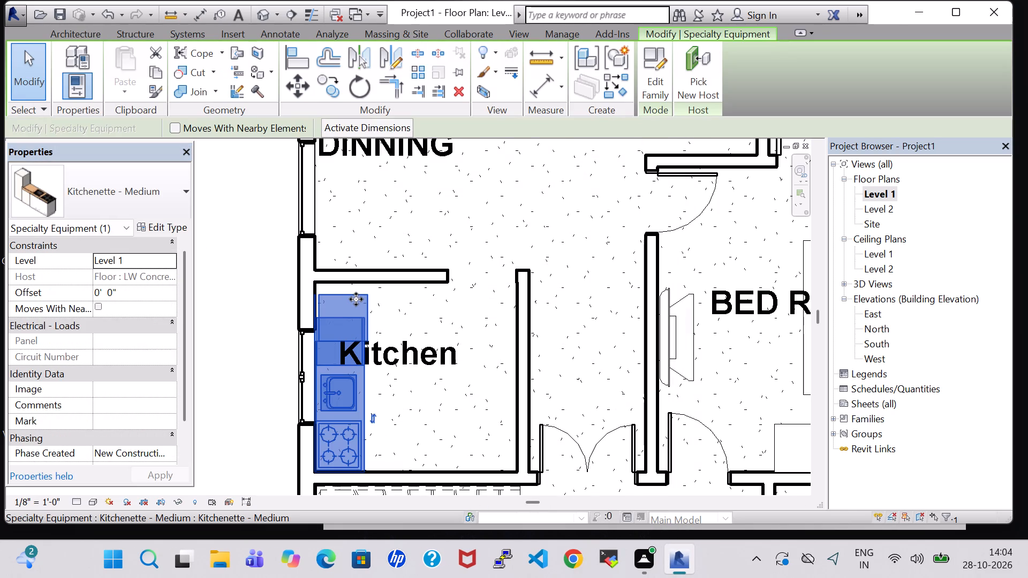
{"action": "key", "text": "Up"}
{"action": "key", "text": "Up"}
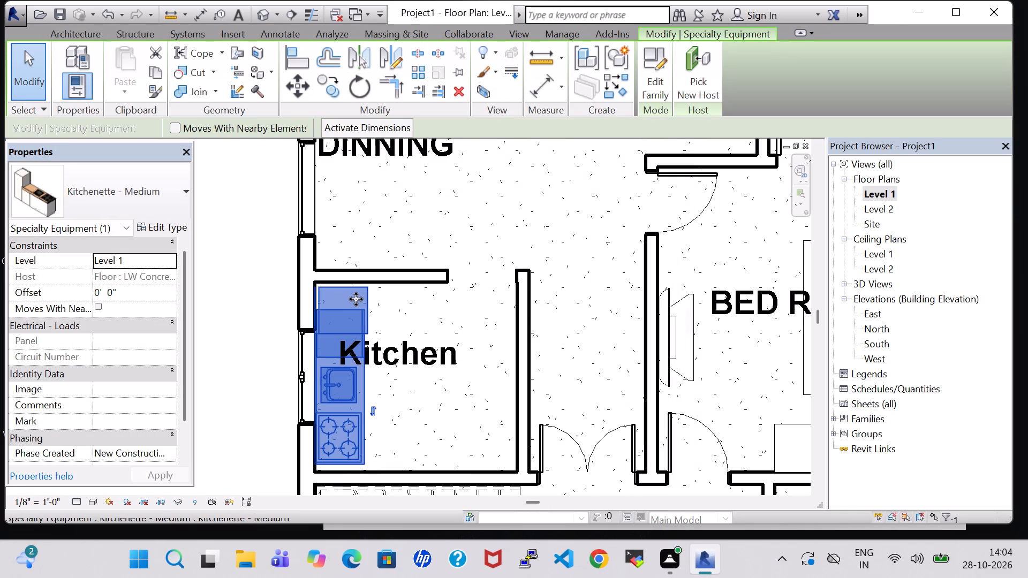
{"action": "left_click", "coordinate": [253, 257]}
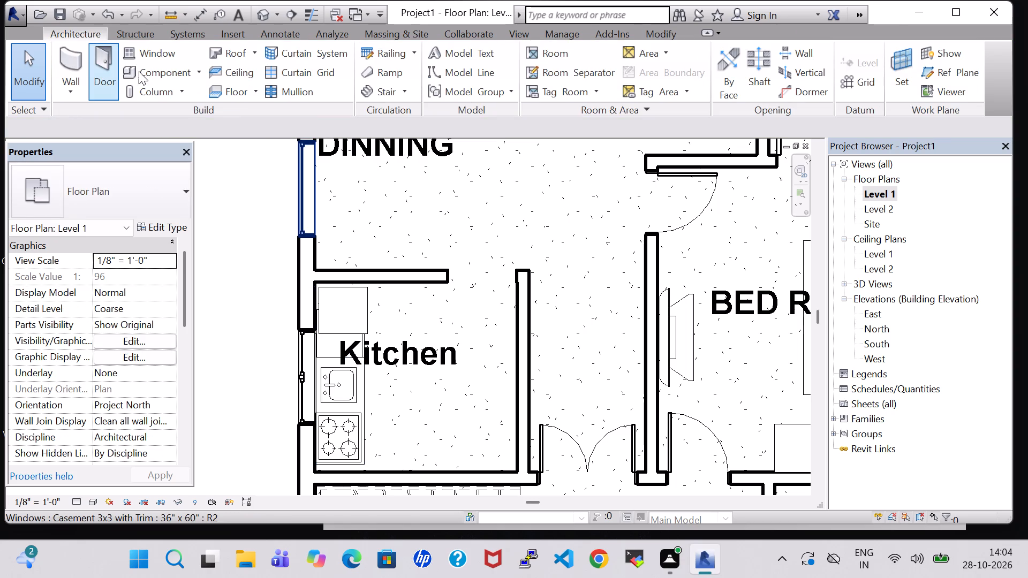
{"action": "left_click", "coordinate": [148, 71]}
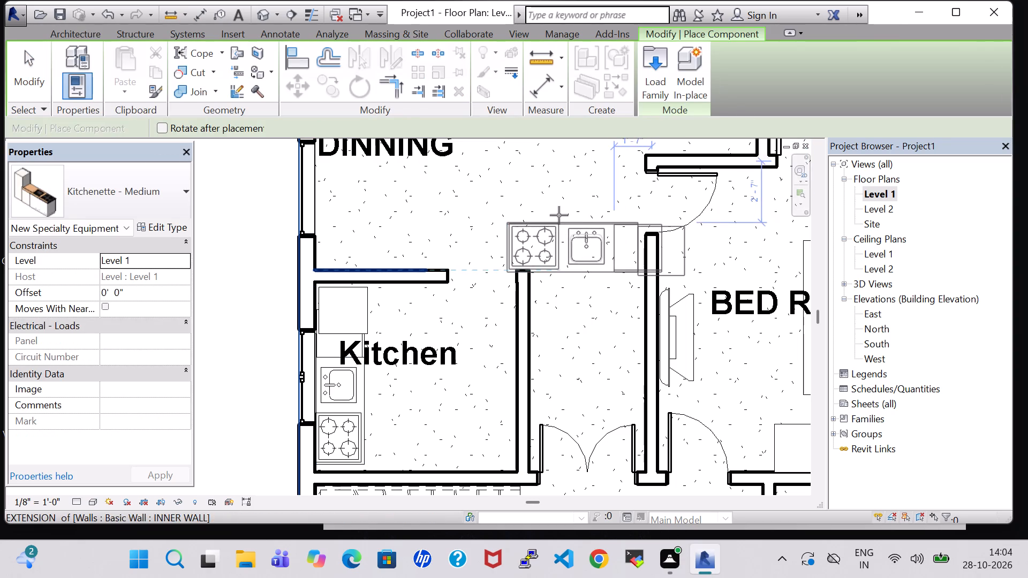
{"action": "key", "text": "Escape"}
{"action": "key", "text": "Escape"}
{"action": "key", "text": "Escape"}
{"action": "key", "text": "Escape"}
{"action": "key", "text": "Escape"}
Load the Table-Rectangular family from the Tables folder of the Furniture library.
{"action": "left_click", "coordinate": [147, 65]}
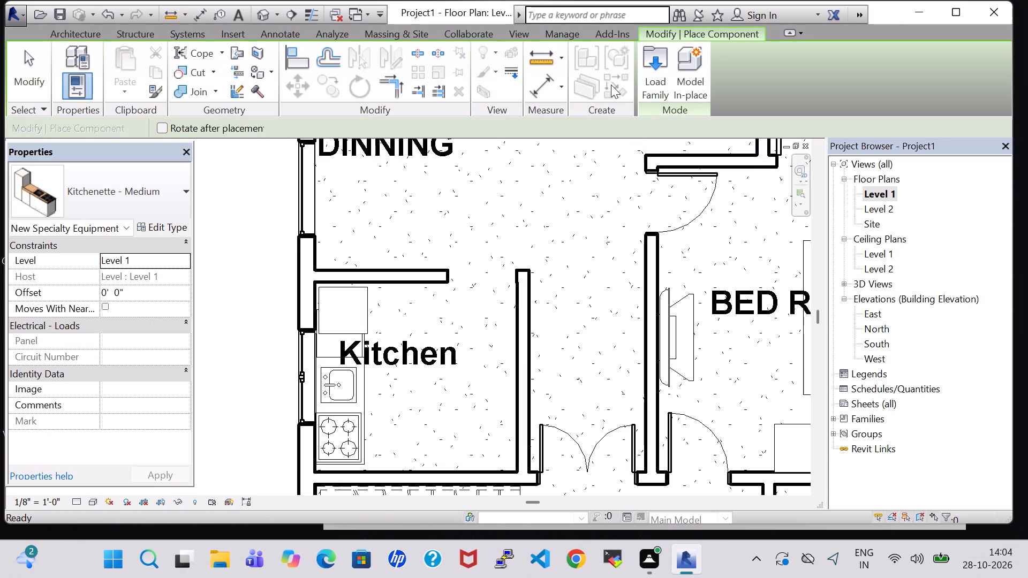
{"action": "left_click", "coordinate": [655, 82]}
{"action": "scroll", "coordinate": [602, 212], "scroll_direction": "down", "scroll_amount": 1}
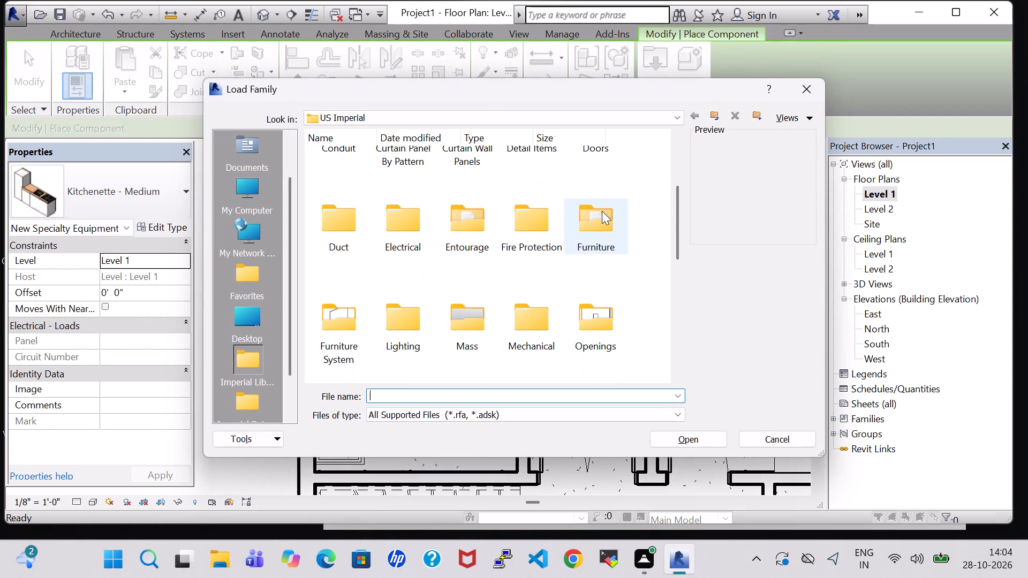
{"action": "double_click", "coordinate": [603, 212]}
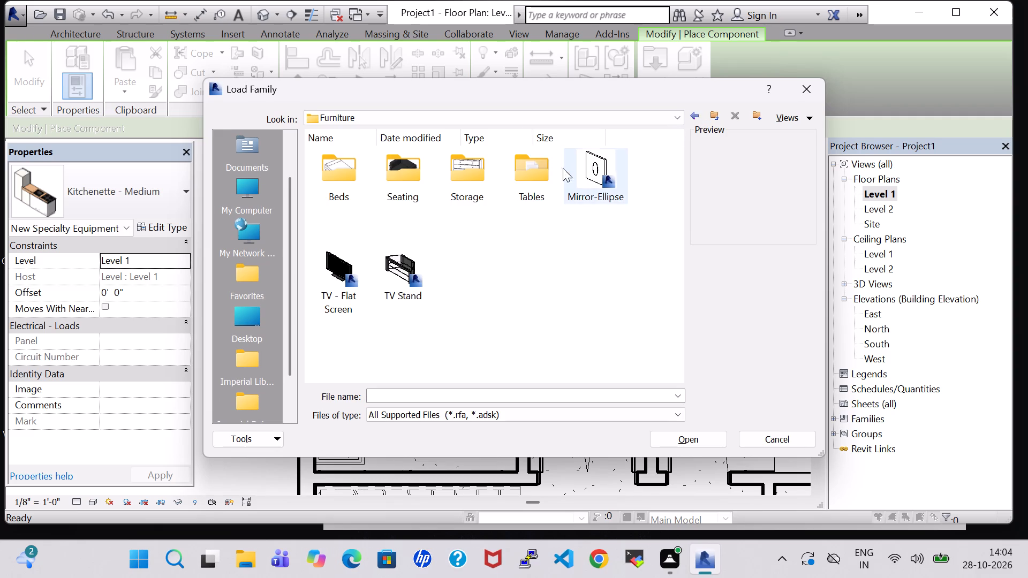
{"action": "double_click", "coordinate": [551, 170]}
{"action": "scroll", "coordinate": [508, 272], "scroll_direction": "down", "scroll_amount": 1}
{"action": "left_click", "coordinate": [587, 268]}
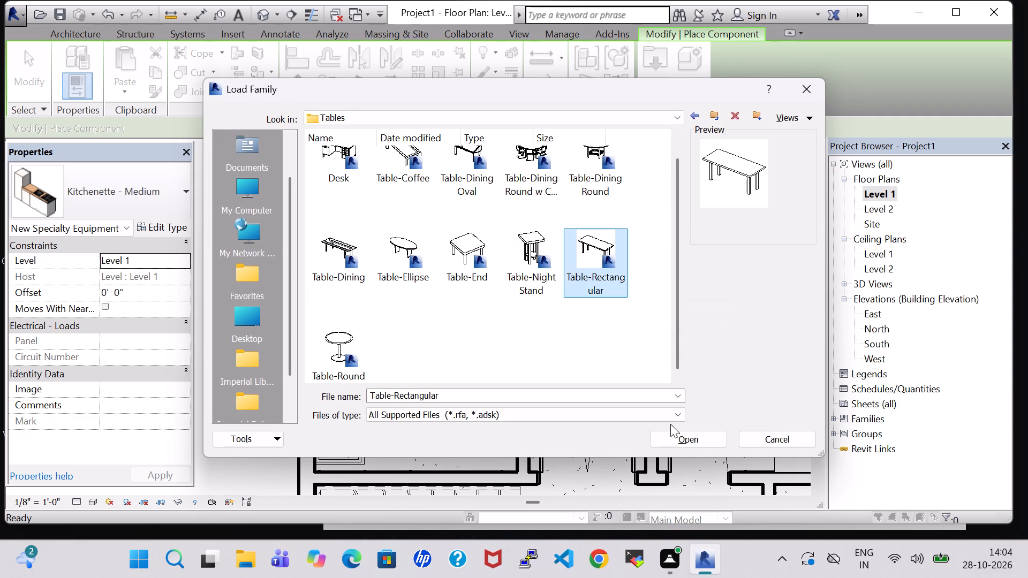
{"action": "left_click", "coordinate": [701, 443]}
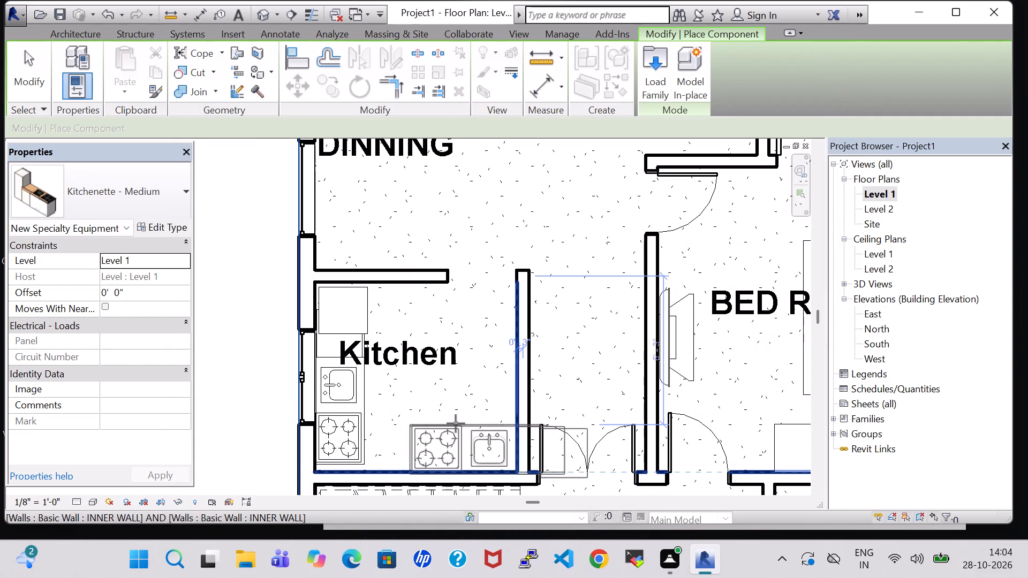
{"action": "key", "text": "Escape"}
{"action": "key", "text": "Escape"}
{"action": "key", "text": "Escape"}
Place a 72" x 30" Table-Rectangular near the kitchen's south wall, centred about 3'-6" from its east wall and 6'-10" from its north wall.
{"action": "left_click", "coordinate": [172, 75]}
{"action": "left_click", "coordinate": [139, 199]}
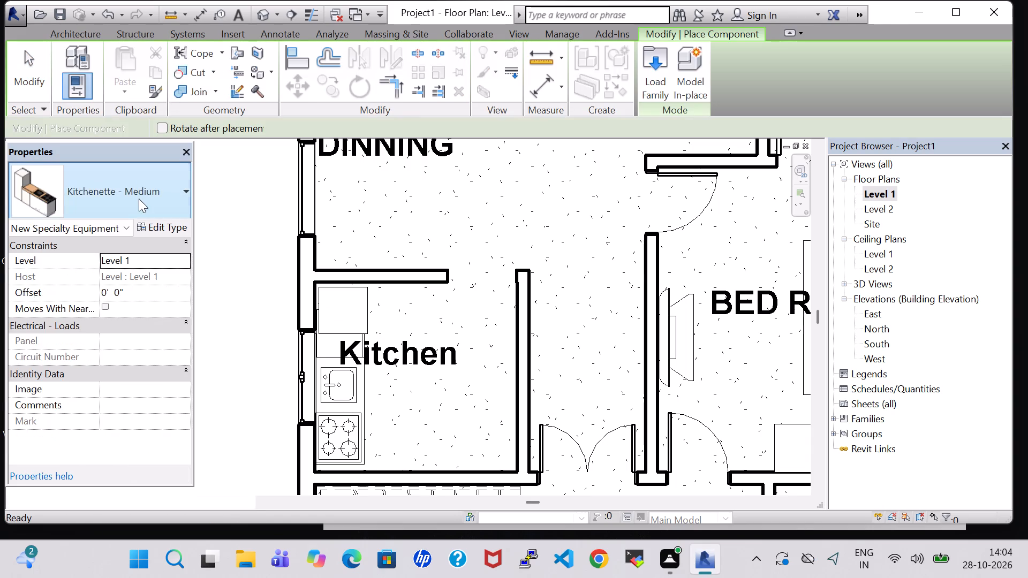
{"action": "left_click", "coordinate": [70, 564]}
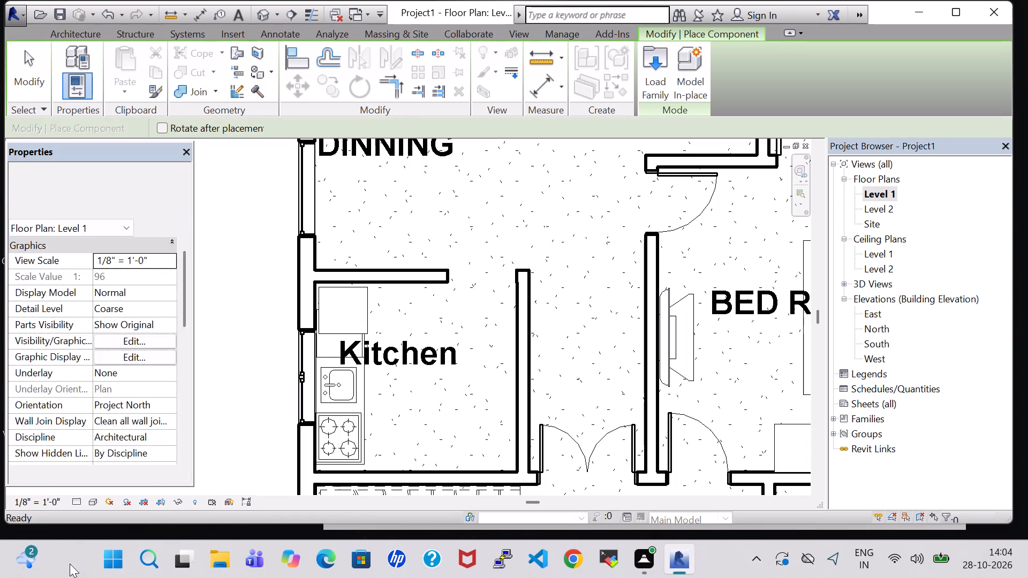
{"action": "left_click", "coordinate": [439, 438]}
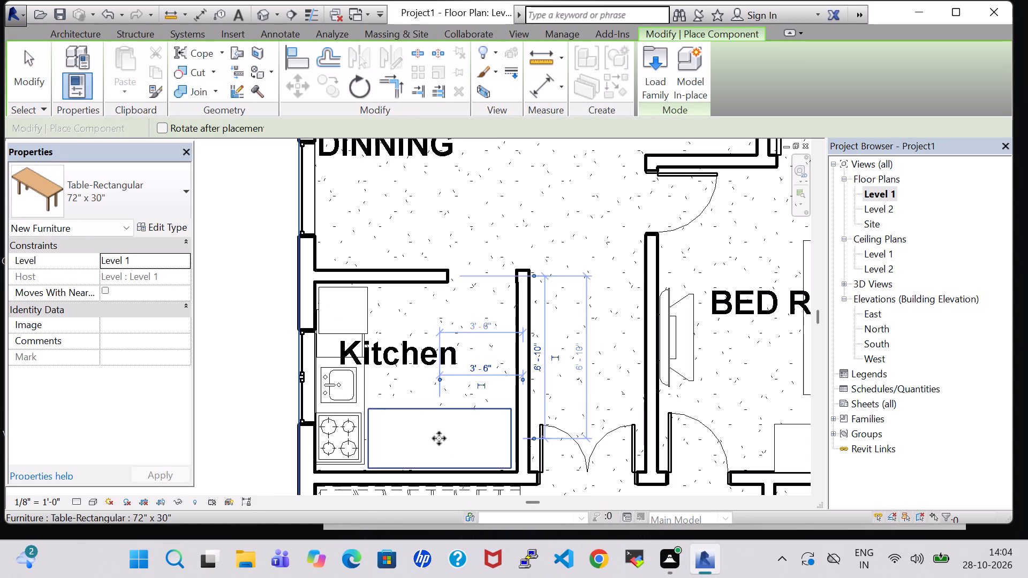
{"action": "key", "text": "Escape"}
{"action": "key", "text": "Escape"}
{"action": "key", "text": "Escape"}
Set the length of the kitchen table's 72" x 30" type to 4' 0".
{"action": "left_click", "coordinate": [441, 414]}
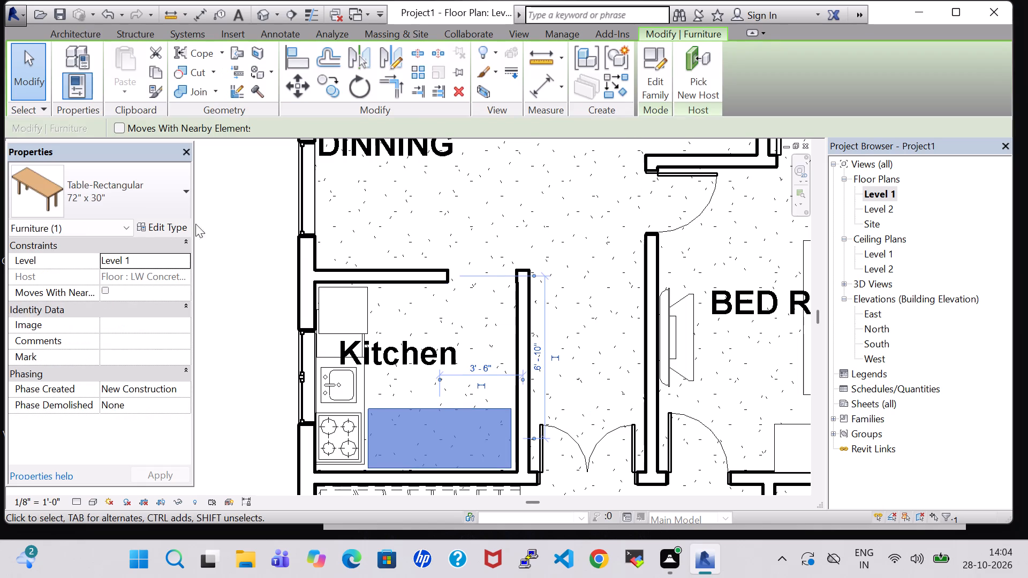
{"action": "left_click", "coordinate": [162, 222]}
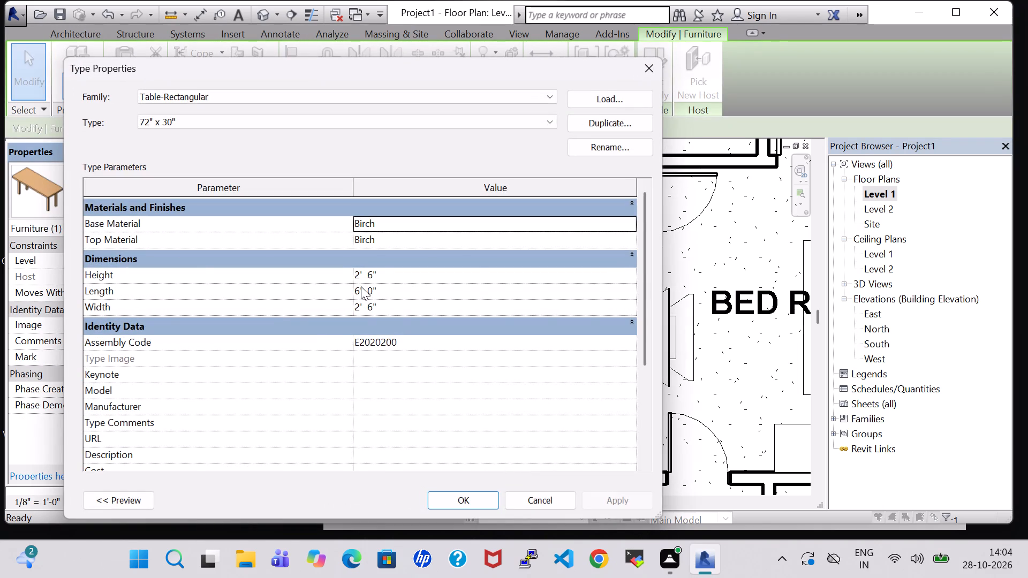
{"action": "left_click", "coordinate": [361, 290]}
{"action": "key", "text": "BackSpace"}
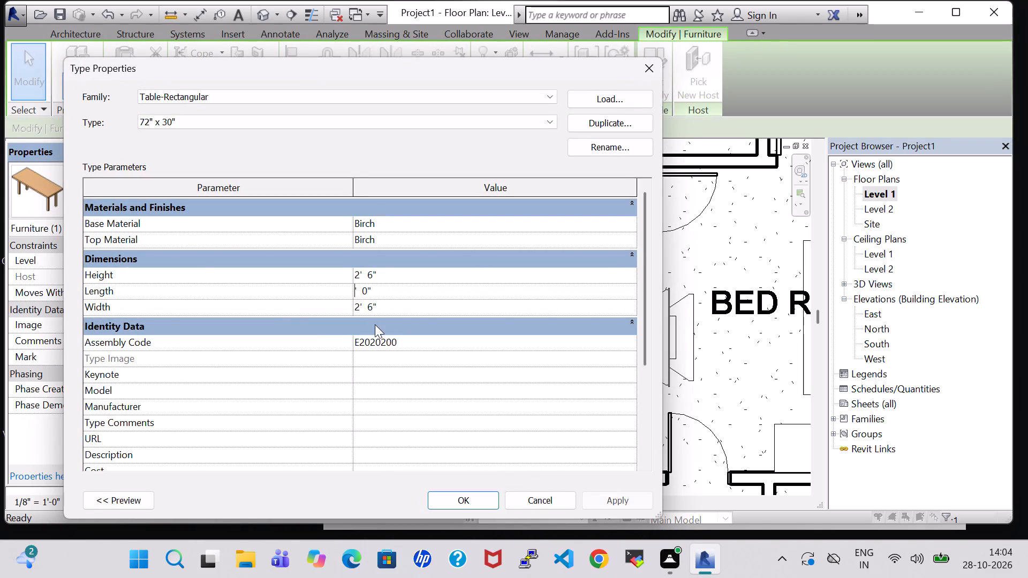
{"action": "key", "text": "4"}
{"action": "key", "text": "Return"}
{"action": "left_click", "coordinate": [616, 503]}
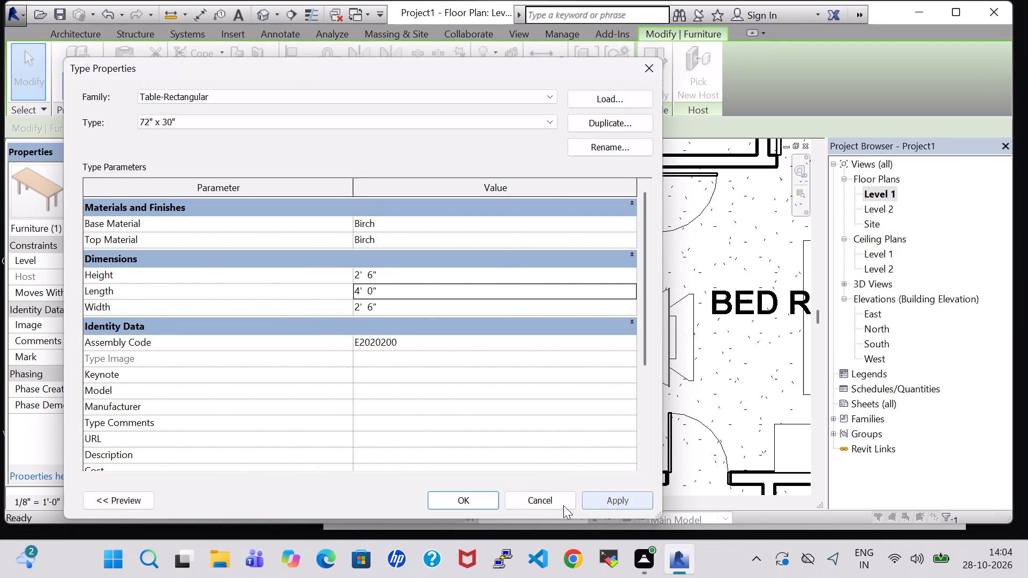
{"action": "left_click", "coordinate": [450, 500]}
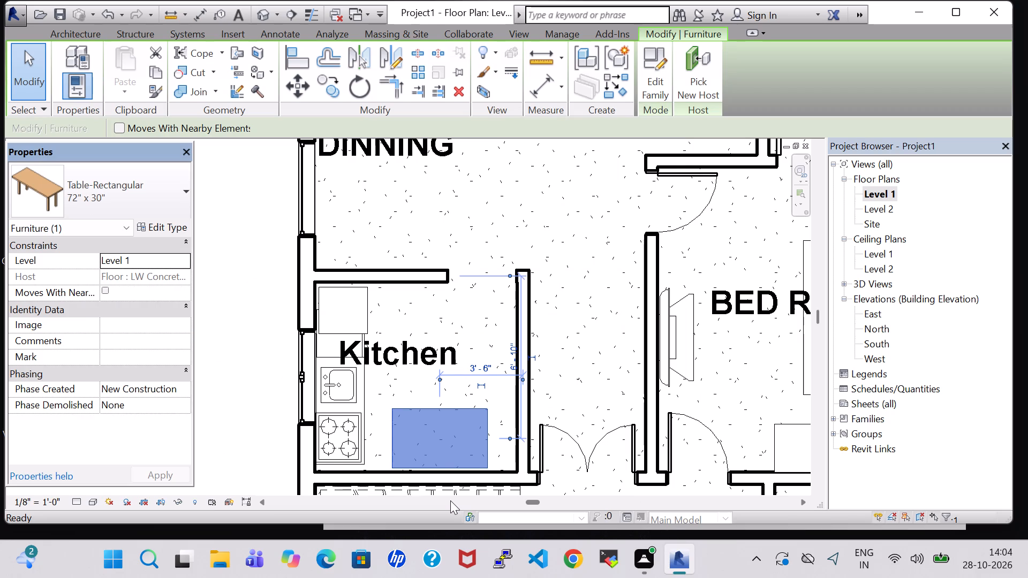
Load the Microwave family from the Domestic folder of the Specialty Equipment library.
{"action": "left_click", "coordinate": [265, 308]}
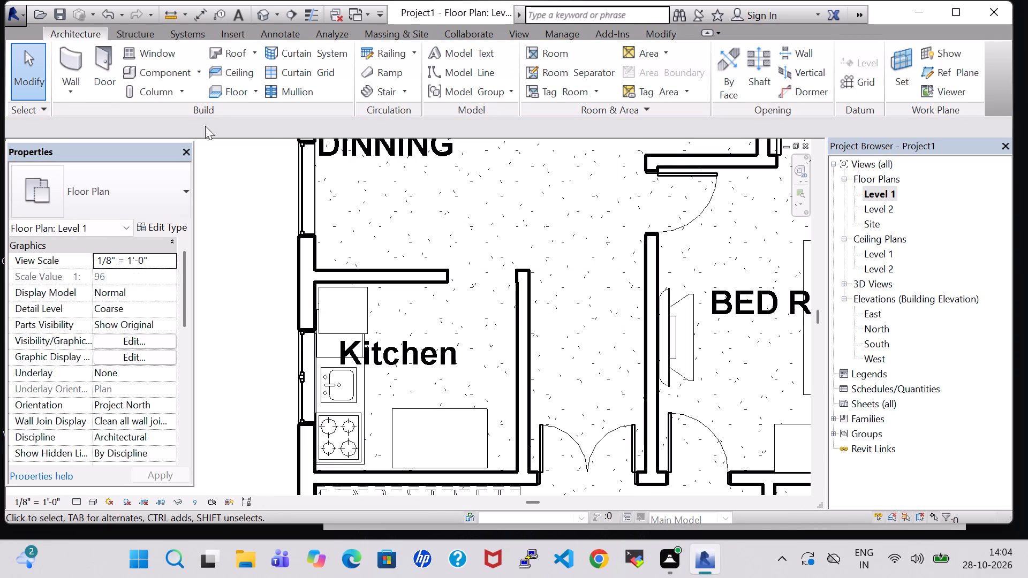
{"action": "left_click", "coordinate": [156, 72]}
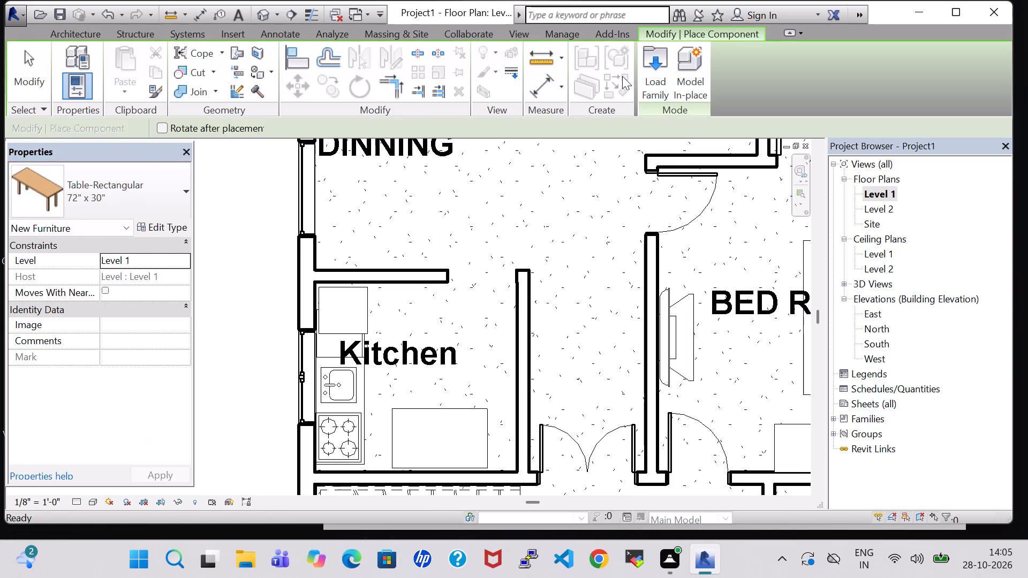
{"action": "left_click", "coordinate": [660, 88]}
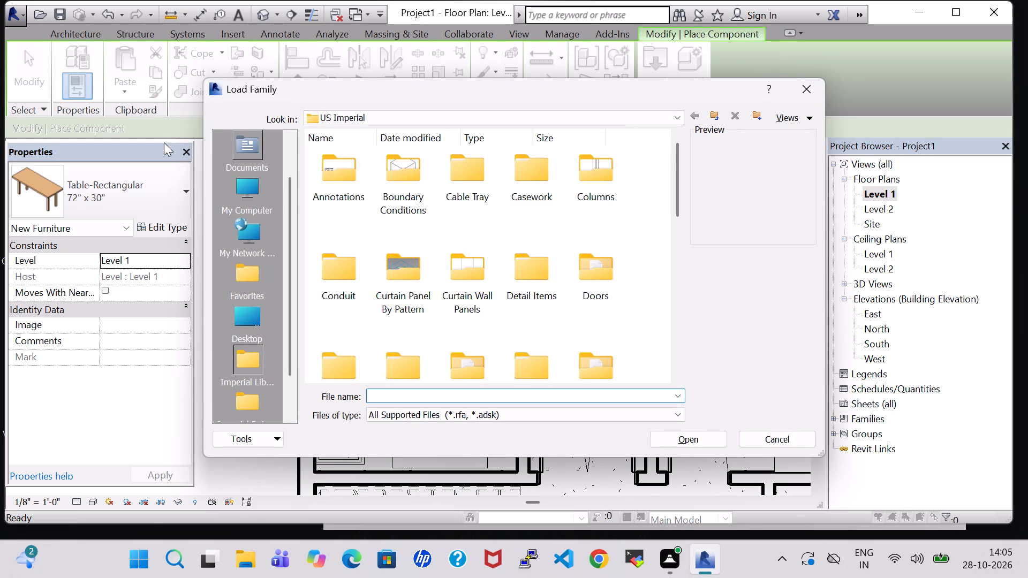
{"action": "scroll", "coordinate": [397, 242], "scroll_direction": "down", "scroll_amount": 3}
{"action": "double_click", "coordinate": [397, 242]}
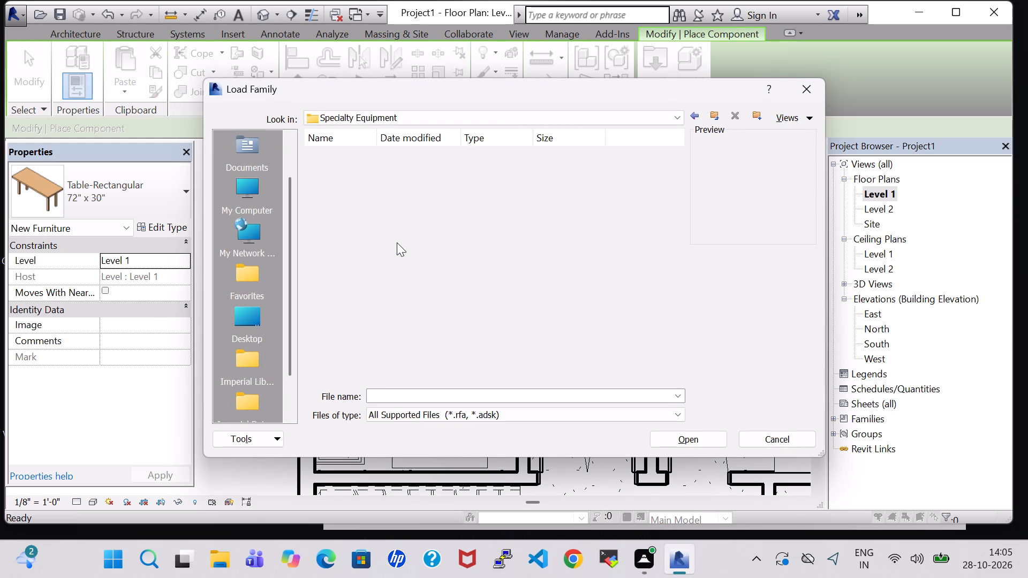
{"action": "double_click", "coordinate": [420, 169]}
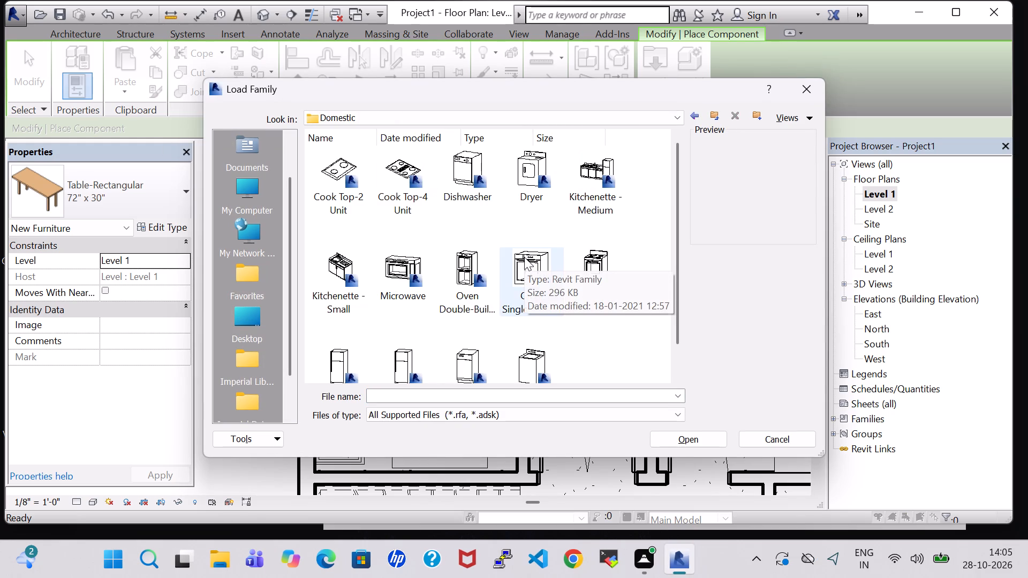
{"action": "left_click", "coordinate": [370, 275]}
{"action": "left_click", "coordinate": [406, 283]}
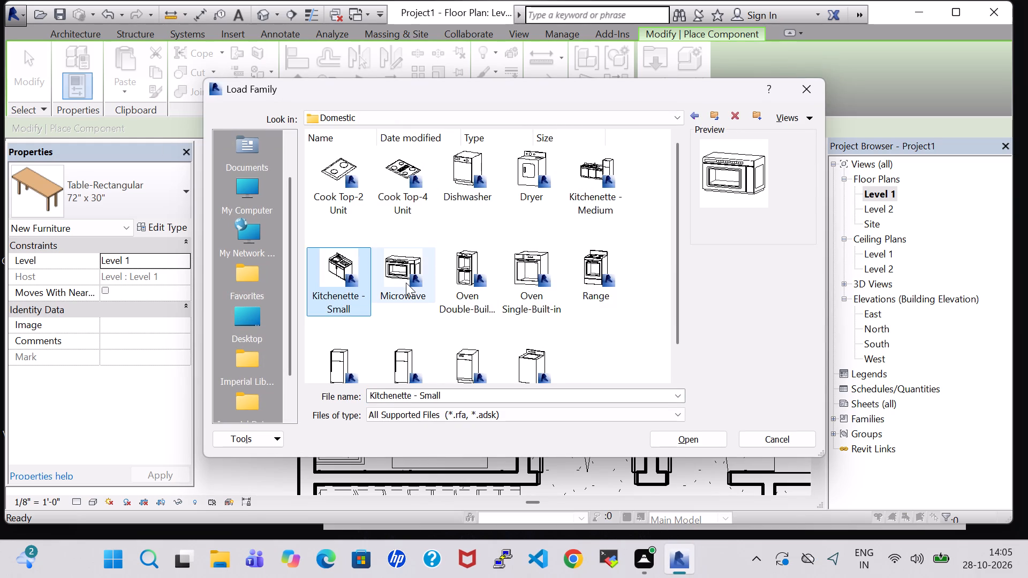
{"action": "left_click", "coordinate": [677, 435]}
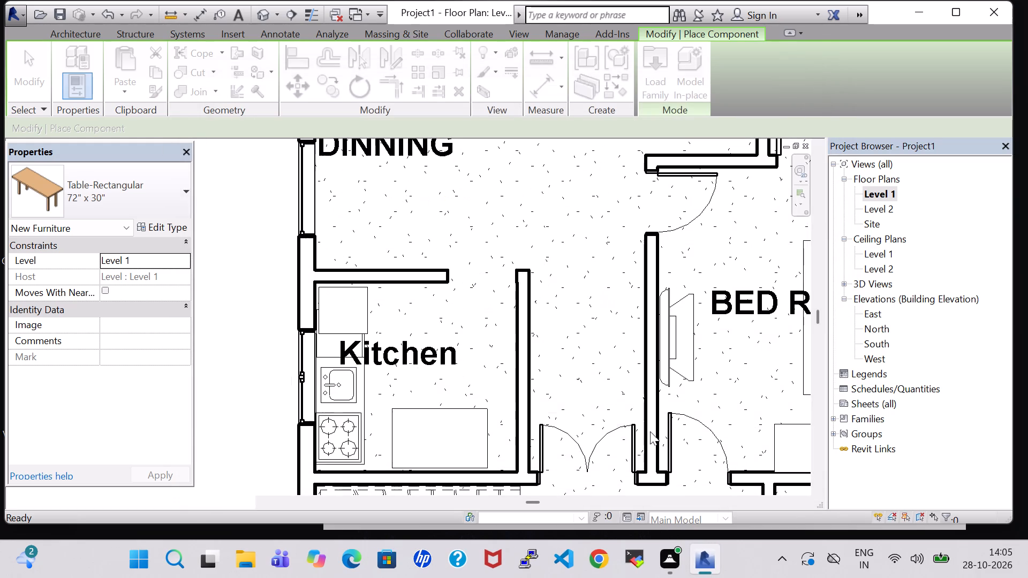
Place one 30" x 16" x 18" Microwave in the middle of the kitchen table, about 6'-2" from the kitchen's north wall.
{"action": "scroll", "coordinate": [443, 424], "scroll_direction": "up", "scroll_amount": 3}
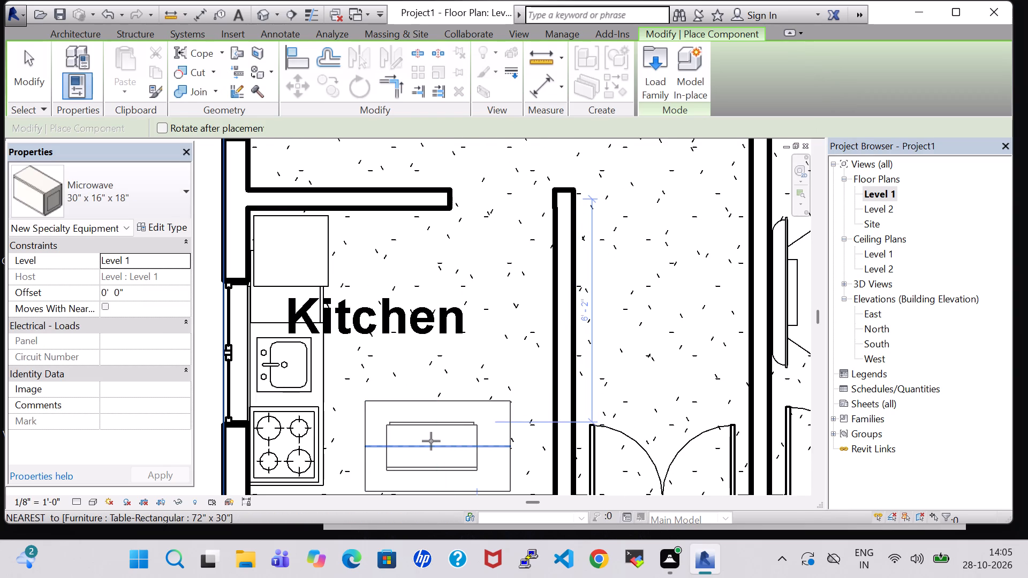
{"action": "left_click", "coordinate": [431, 441]}
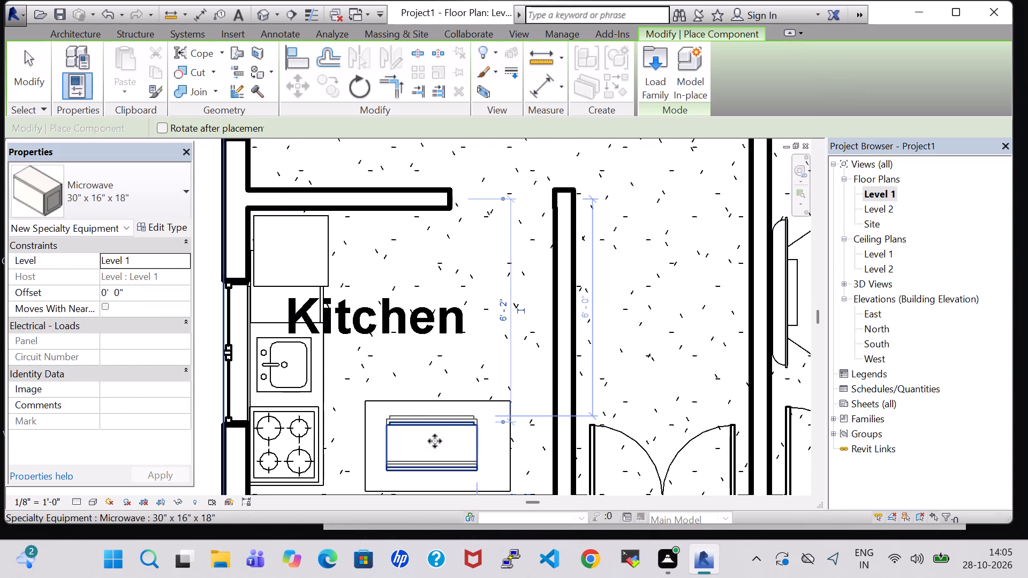
{"action": "key", "text": "Escape"}
{"action": "key", "text": "Escape"}
Set the width of the kitchen table's 72" x 30" type to 2' 0".
{"action": "left_click", "coordinate": [449, 401]}
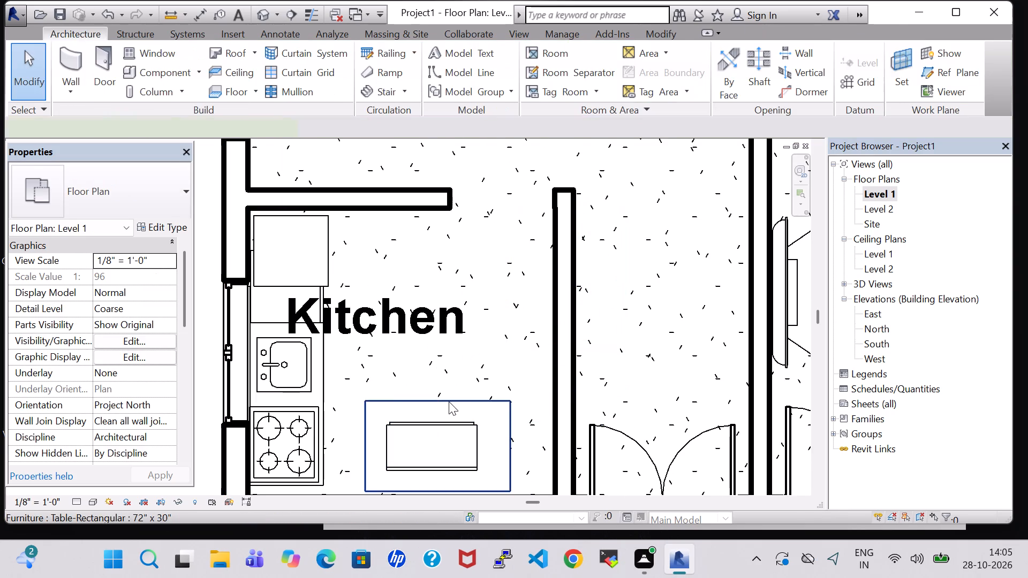
{"action": "left_click", "coordinate": [167, 228]}
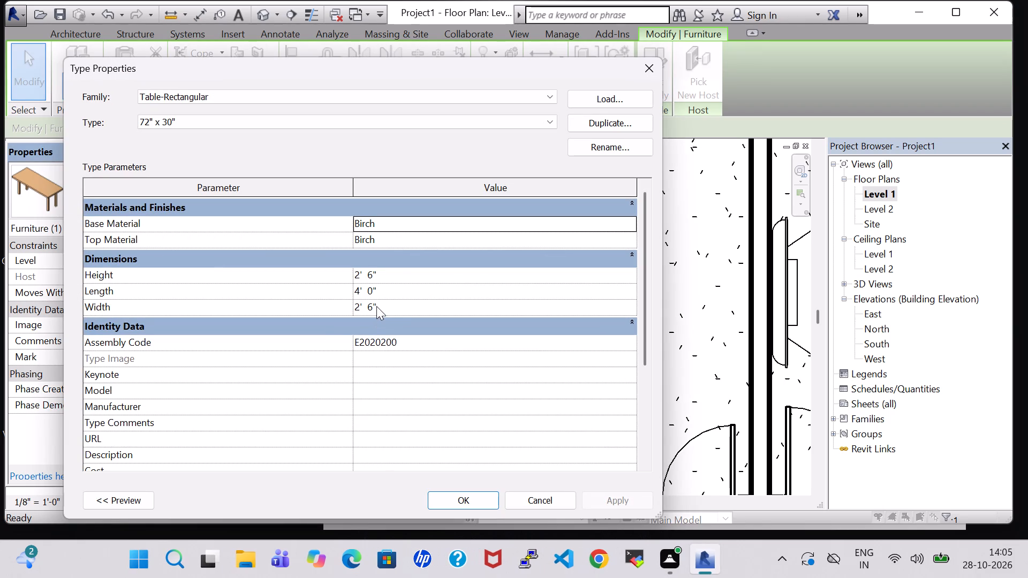
{"action": "left_click", "coordinate": [373, 305]}
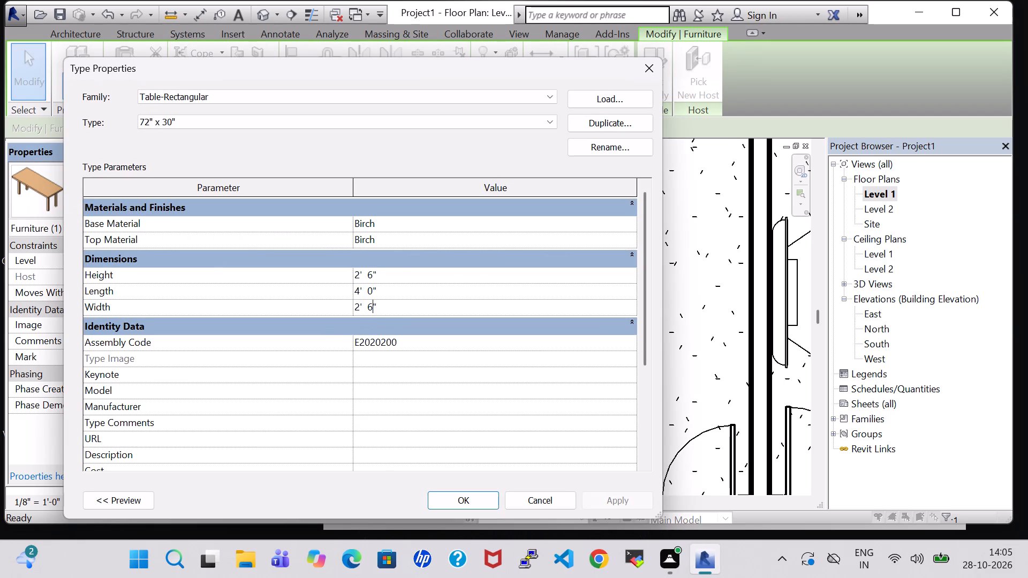
{"action": "key", "text": "BackSpace"}
{"action": "key", "text": "0"}
{"action": "left_click", "coordinate": [622, 504]}
{"action": "left_click", "coordinate": [468, 499]}
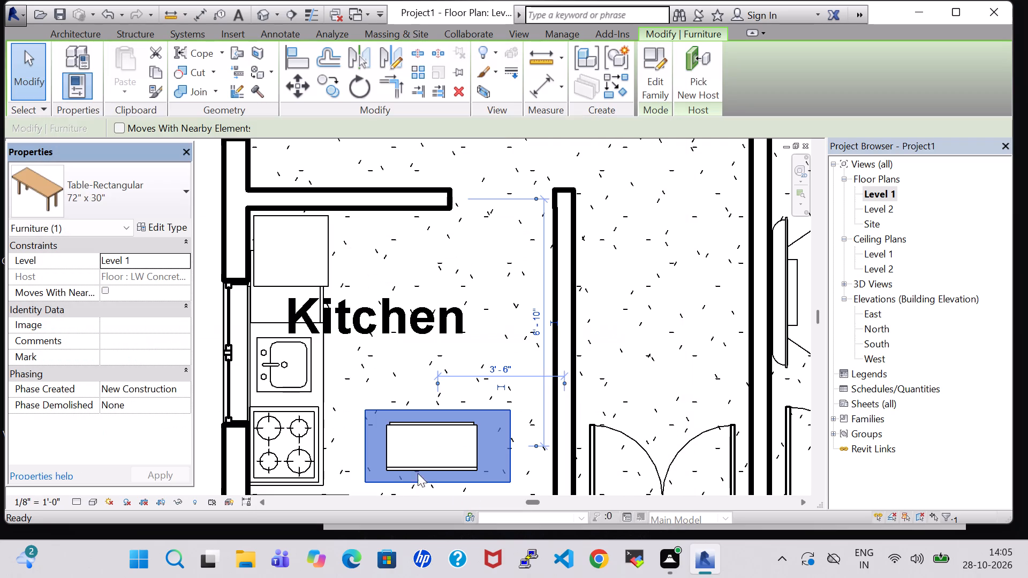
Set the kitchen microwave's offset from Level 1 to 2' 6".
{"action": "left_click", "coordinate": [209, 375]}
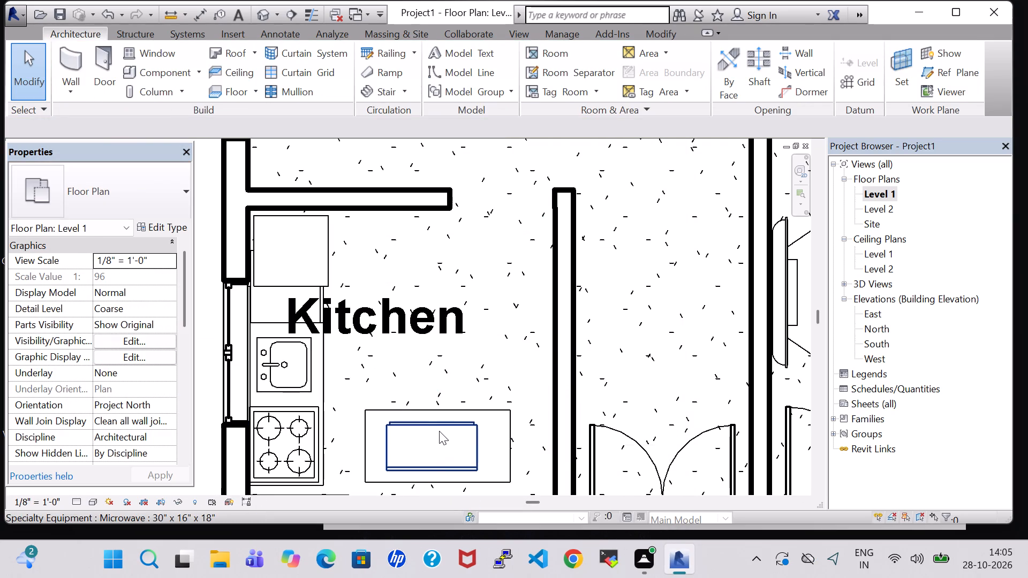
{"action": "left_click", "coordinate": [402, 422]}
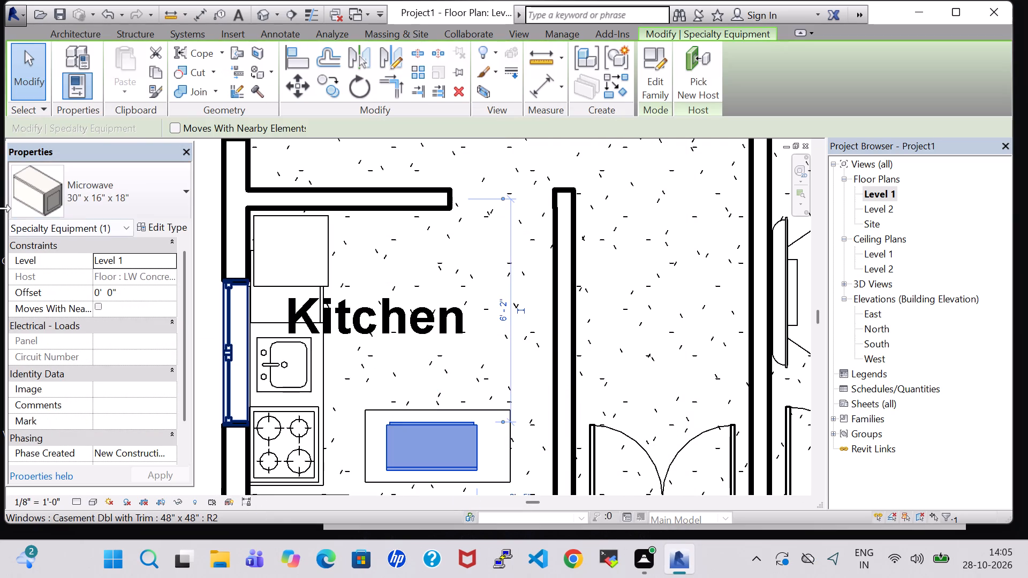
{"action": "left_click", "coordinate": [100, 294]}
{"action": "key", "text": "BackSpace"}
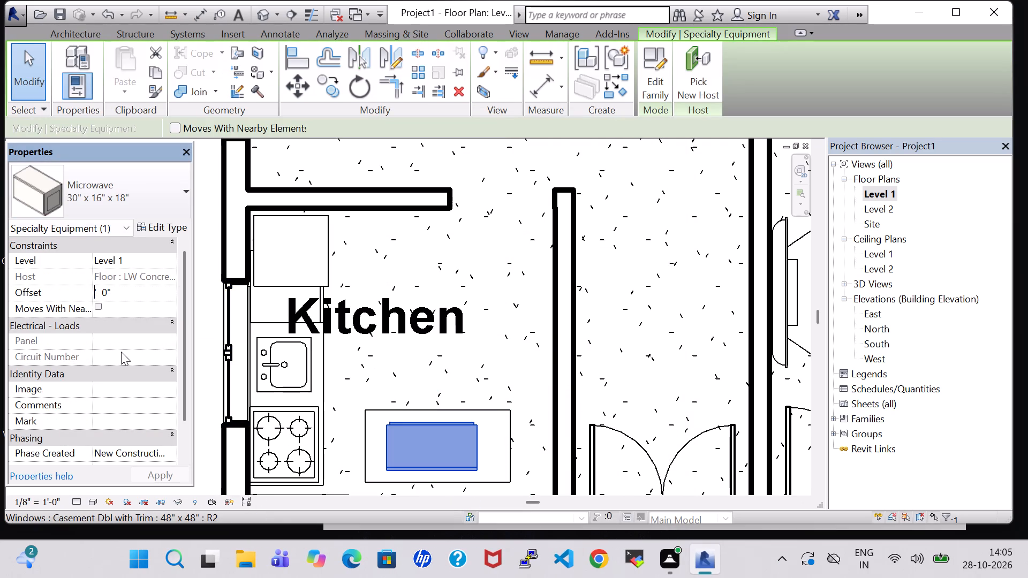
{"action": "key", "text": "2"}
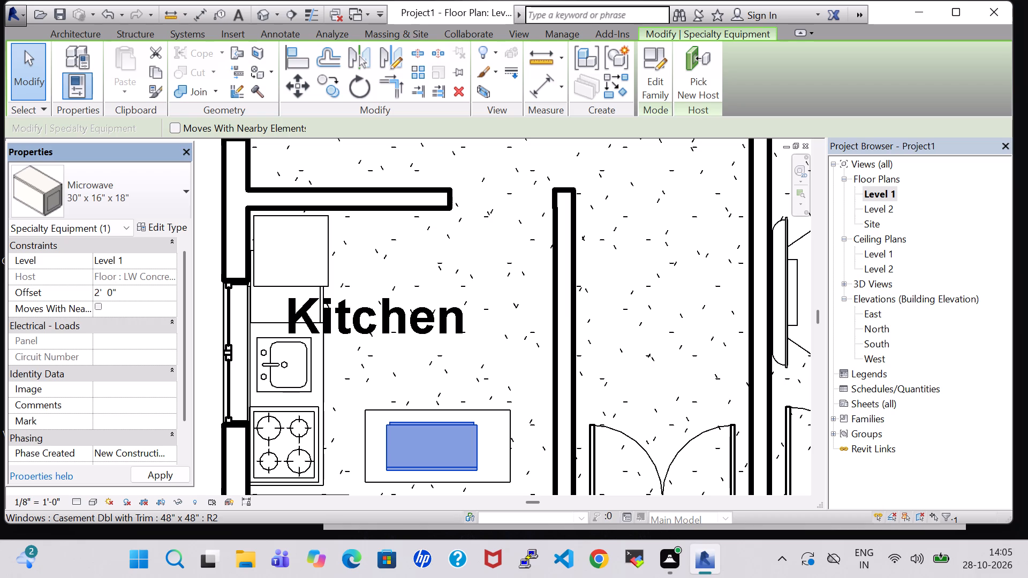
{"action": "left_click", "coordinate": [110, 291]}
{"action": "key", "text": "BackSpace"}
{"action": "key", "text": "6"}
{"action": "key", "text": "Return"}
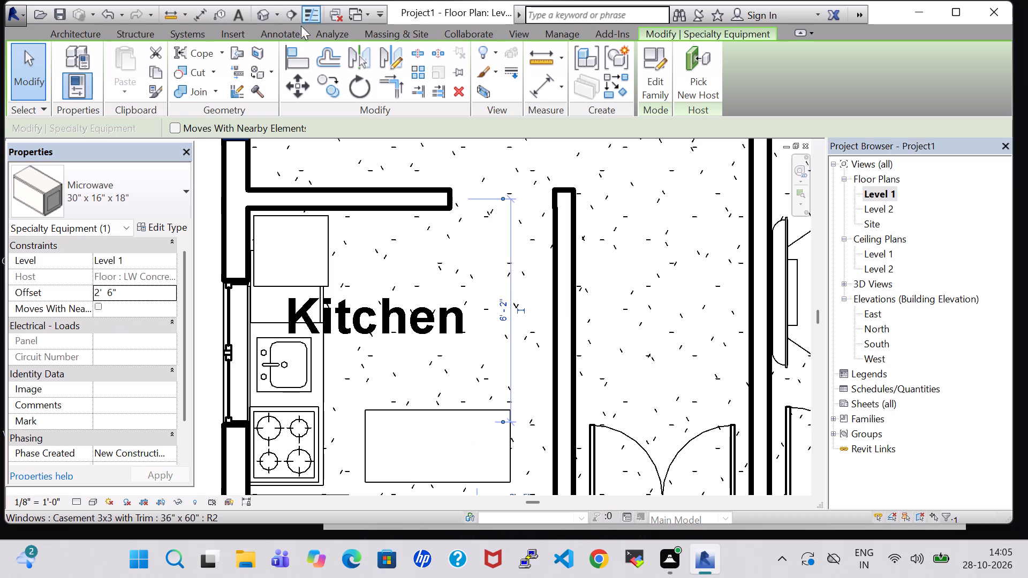
Examine the microwave's height relative to the kitchen table in the 3D view.
{"action": "left_click", "coordinate": [260, 13]}
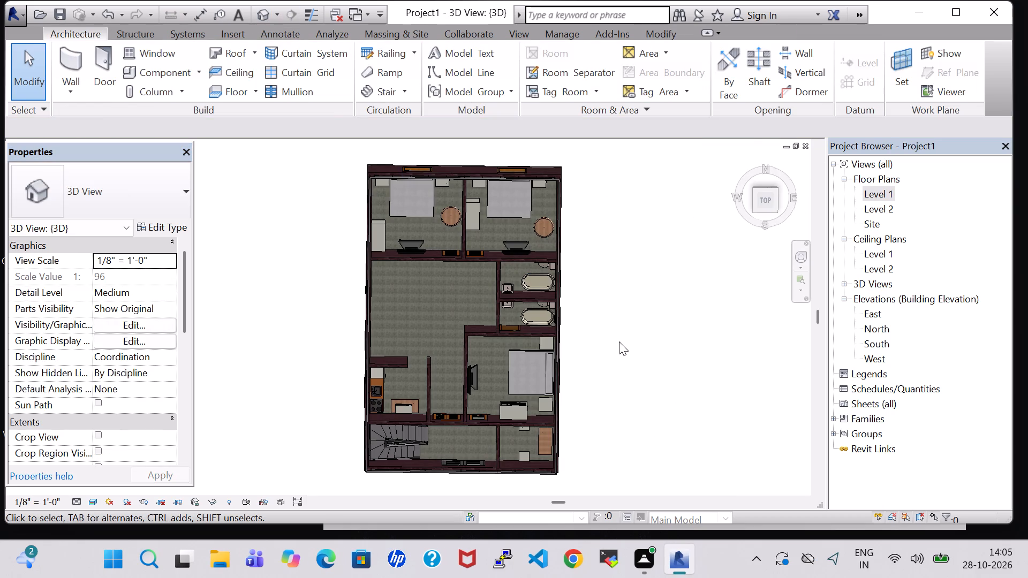
{"action": "middle_click_drag", "start_coordinate": [619, 341], "coordinate": [387, 389], "text": "shift"}
{"action": "middle_click_drag", "start_coordinate": [316, 332], "coordinate": [259, 236], "text": "shift"}
{"action": "middle_click_drag", "start_coordinate": [693, 267], "coordinate": [683, 269]}
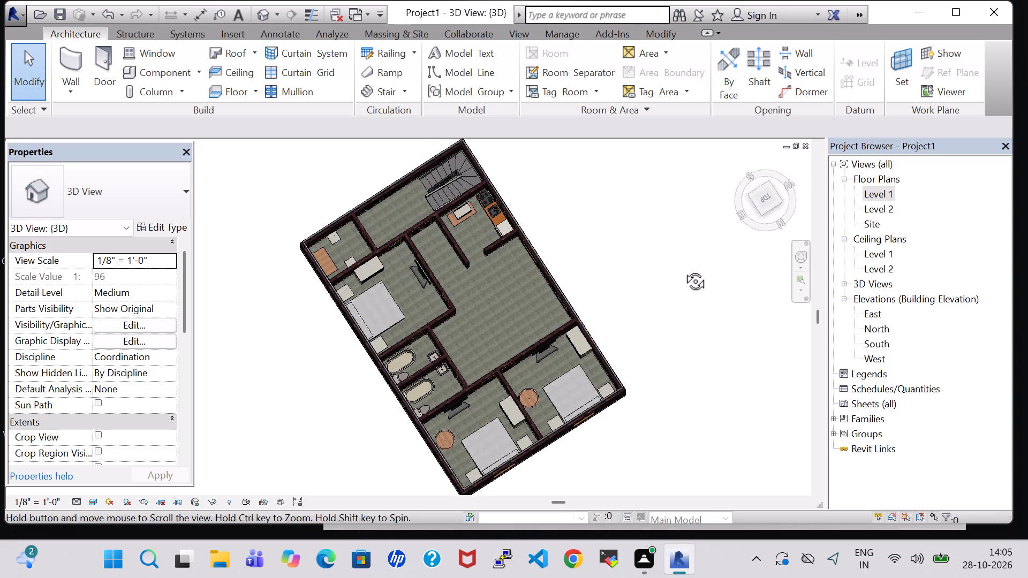
{"action": "middle_click_drag", "start_coordinate": [683, 269], "coordinate": [589, 216]}
{"action": "scroll", "coordinate": [553, 248], "scroll_direction": "up", "scroll_amount": 5}
{"action": "middle_click_drag", "start_coordinate": [619, 448], "coordinate": [645, 368], "text": "shift"}
{"action": "middle_click", "coordinate": [645, 368], "text": "shift"}
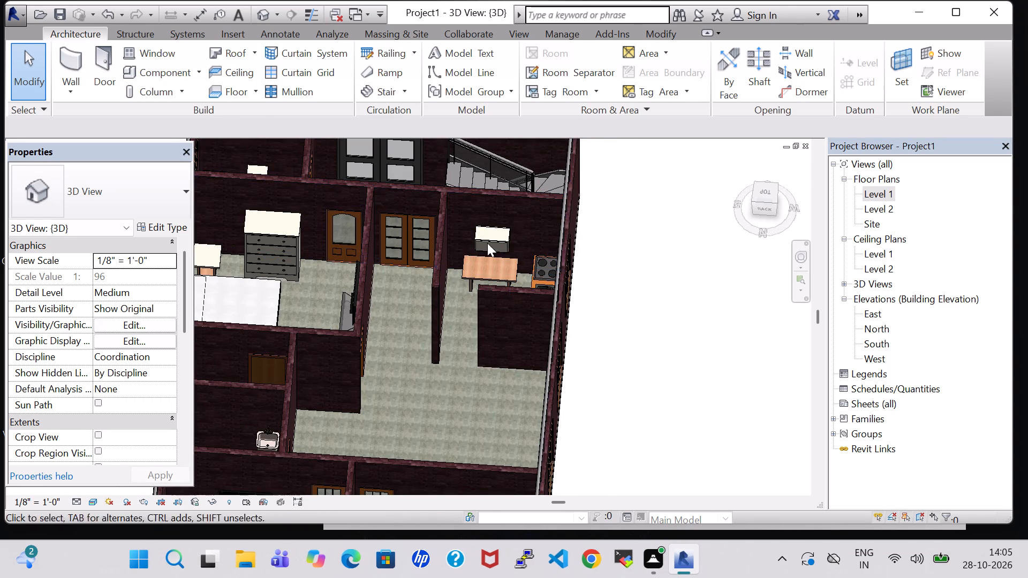
{"action": "middle_click_drag", "start_coordinate": [638, 336], "coordinate": [639, 245], "text": "shift"}
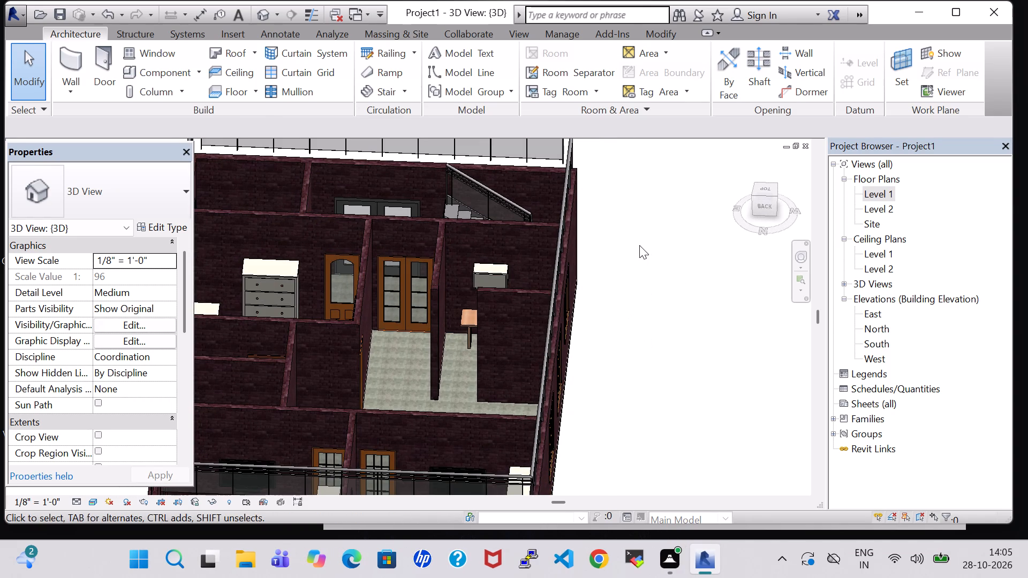
{"action": "middle_click_drag", "start_coordinate": [638, 246], "coordinate": [642, 257]}
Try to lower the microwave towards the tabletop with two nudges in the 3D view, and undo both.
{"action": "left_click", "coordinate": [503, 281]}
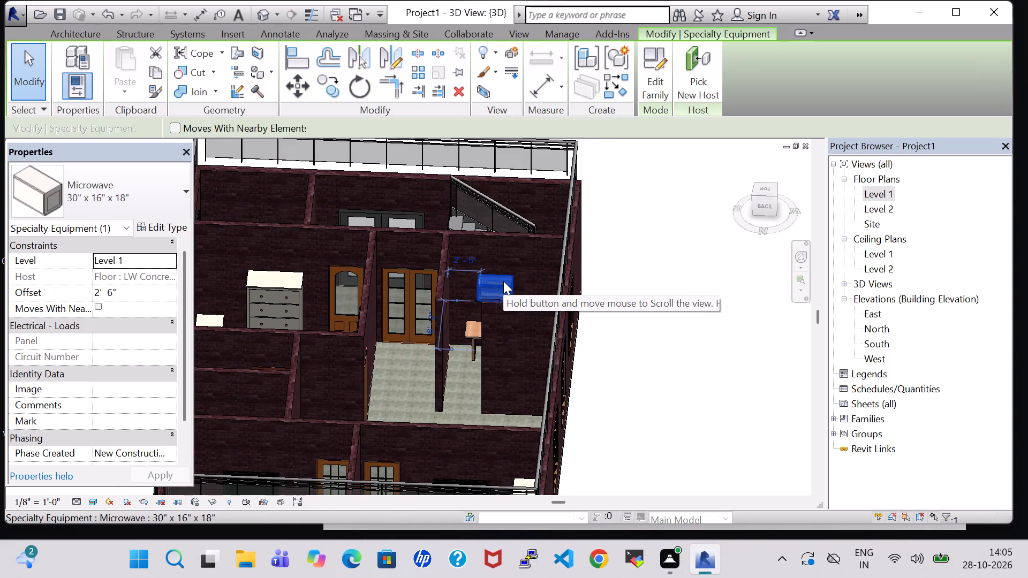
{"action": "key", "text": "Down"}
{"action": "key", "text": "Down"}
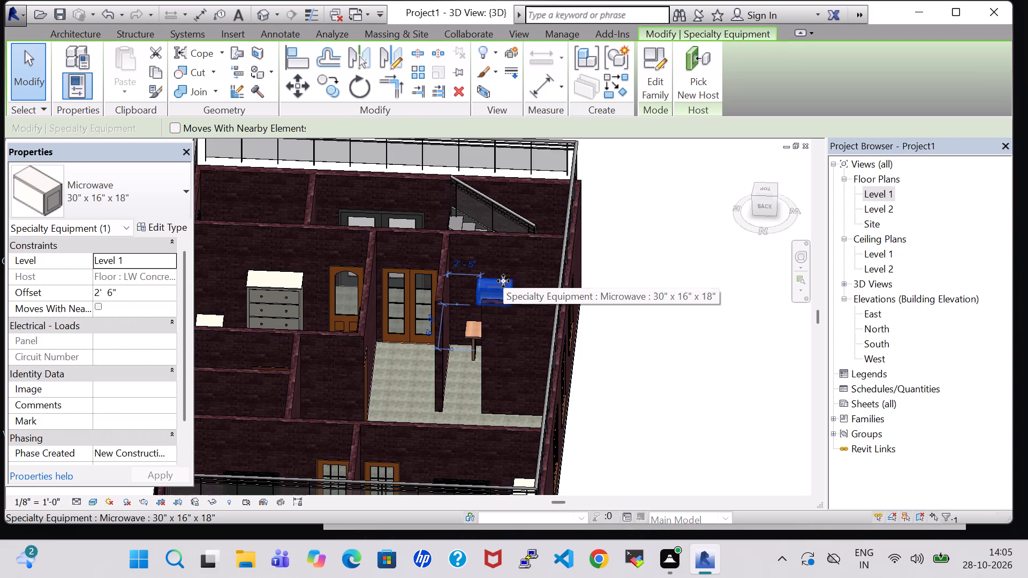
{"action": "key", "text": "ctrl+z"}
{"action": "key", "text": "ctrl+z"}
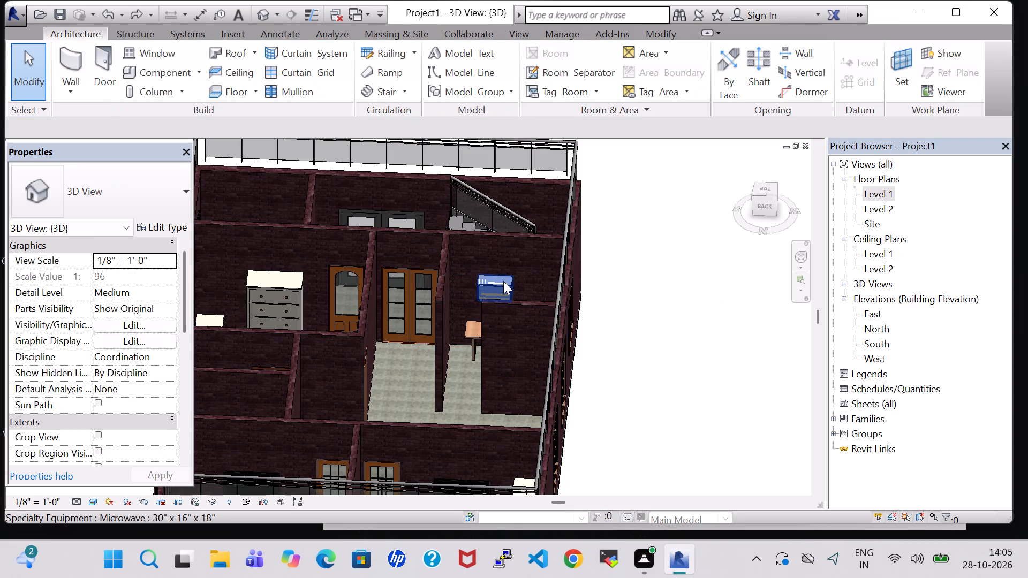
Set the kitchen microwave's offset from Level 1 to 0' 0".
{"action": "left_click", "coordinate": [662, 345]}
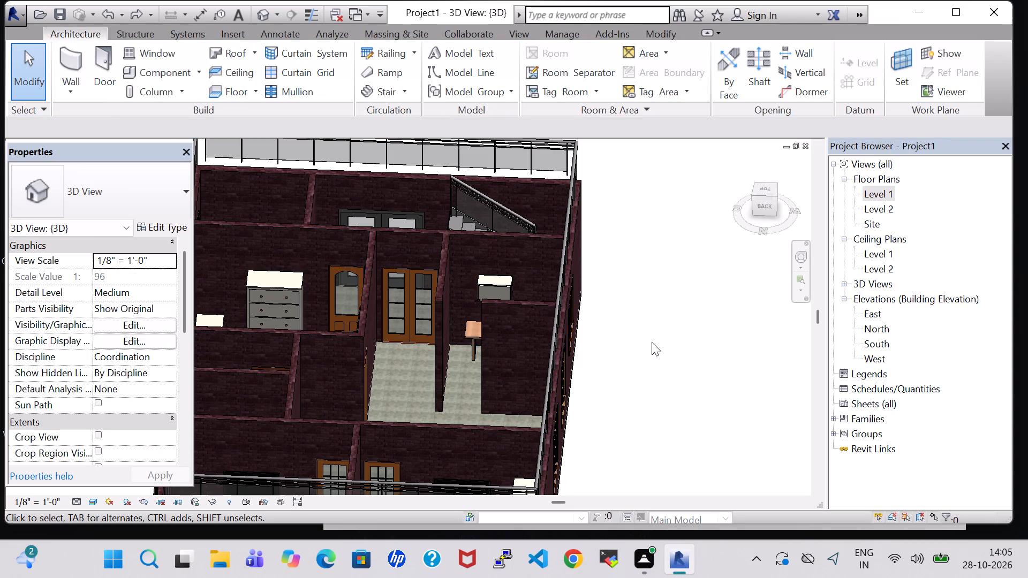
{"action": "middle_click_drag", "start_coordinate": [629, 321], "coordinate": [616, 415], "text": "shift"}
{"action": "left_click", "coordinate": [515, 260]}
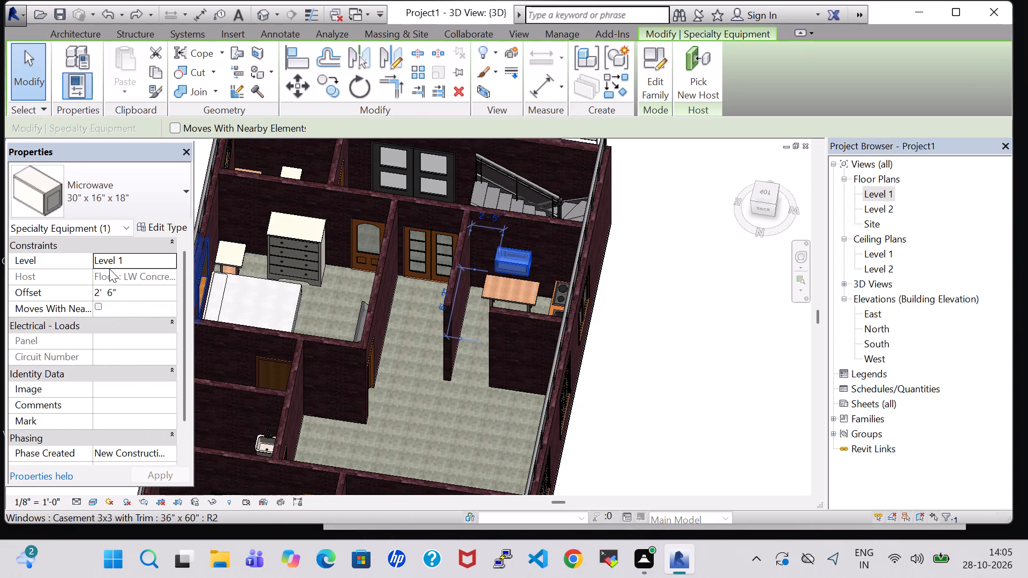
{"action": "left_click", "coordinate": [100, 288]}
{"action": "key", "text": "BackSpace"}
{"action": "key", "text": "0"}
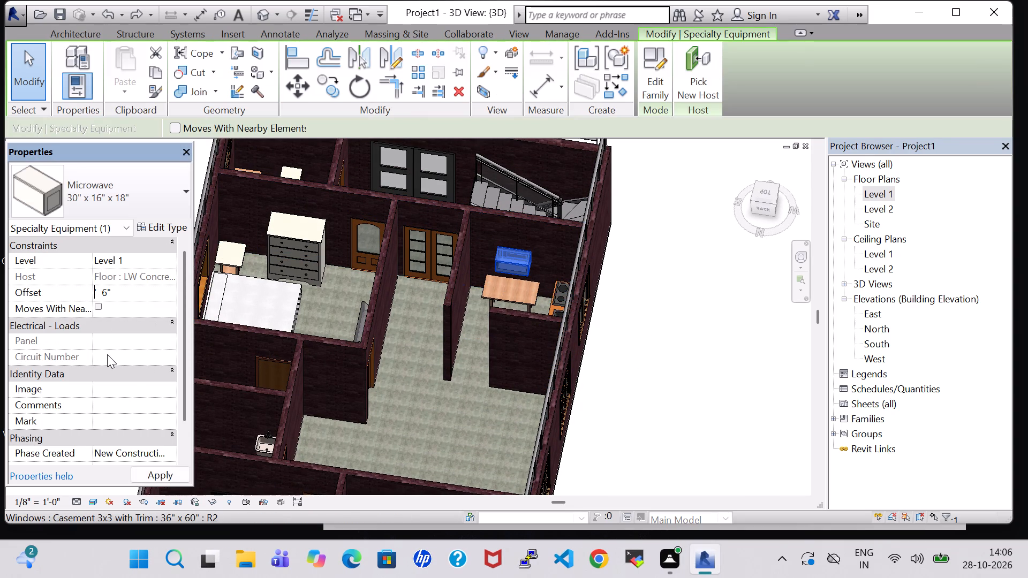
{"action": "key", "text": "Right"}
{"action": "key", "text": "Right"}
{"action": "key", "text": "Right"}
{"action": "key", "text": "Right"}
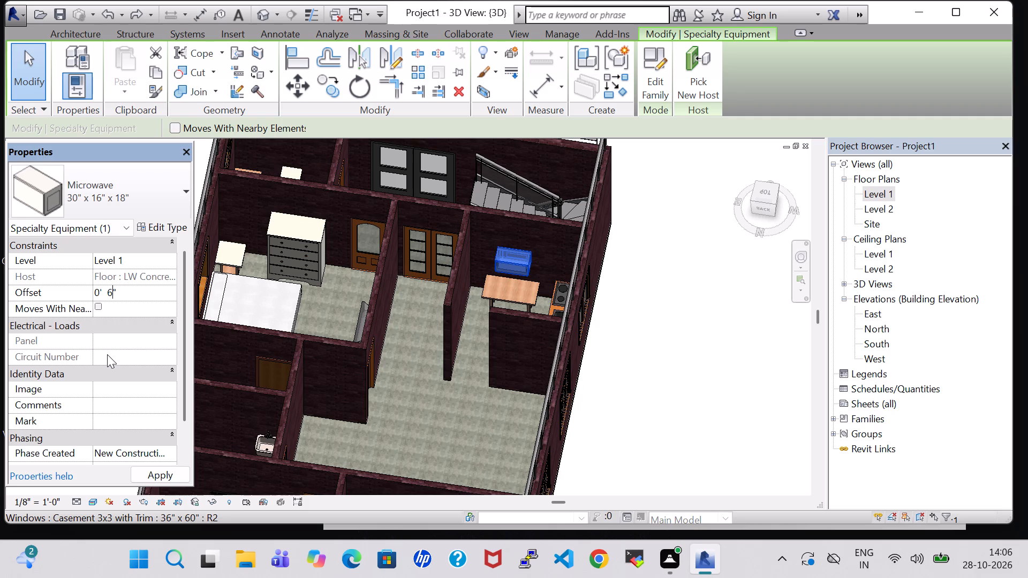
{"action": "key", "text": "BackSpace"}
{"action": "key", "text": "0"}
{"action": "key", "text": "Return"}
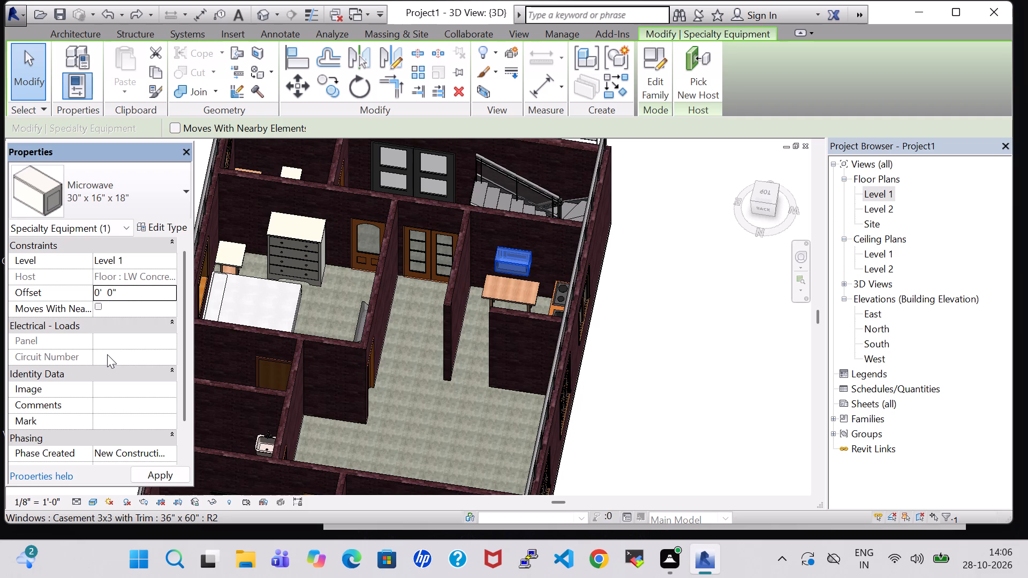
Rotate the microwave on the kitchen table by two quarter turns.
{"action": "scroll", "coordinate": [473, 393], "scroll_direction": "up", "scroll_amount": 5}
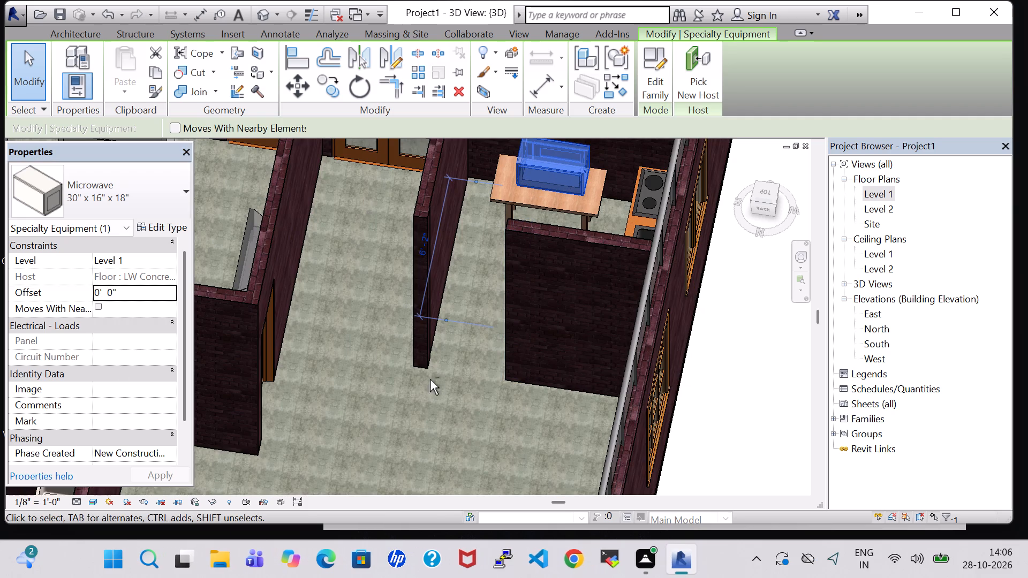
{"action": "middle_click_drag", "start_coordinate": [430, 379], "coordinate": [440, 305], "text": "shift"}
{"action": "key", "text": "space"}
{"action": "key", "text": "space"}
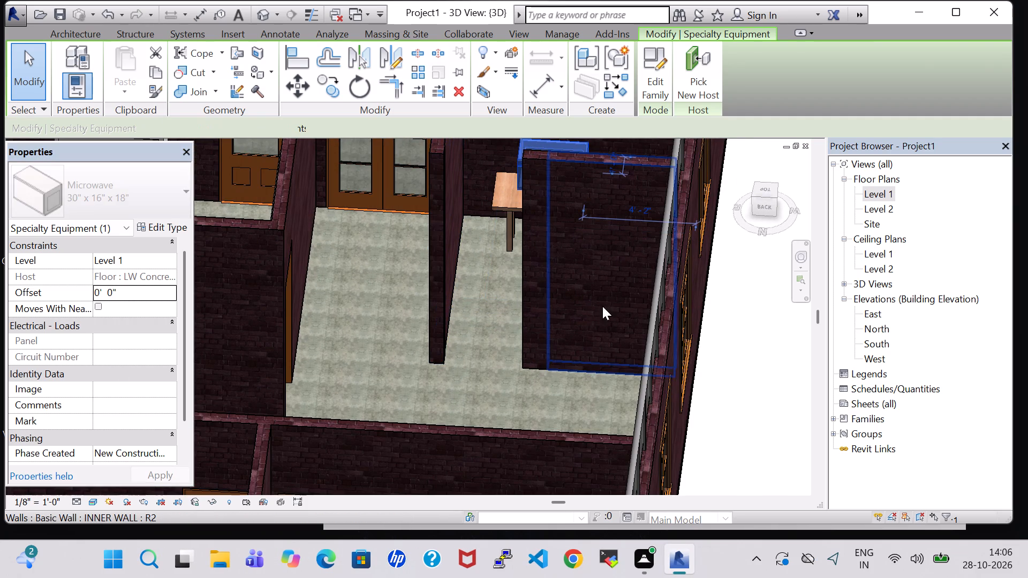
{"action": "left_click", "coordinate": [743, 341]}
{"action": "middle_click_drag", "start_coordinate": [732, 312], "coordinate": [651, 382]}
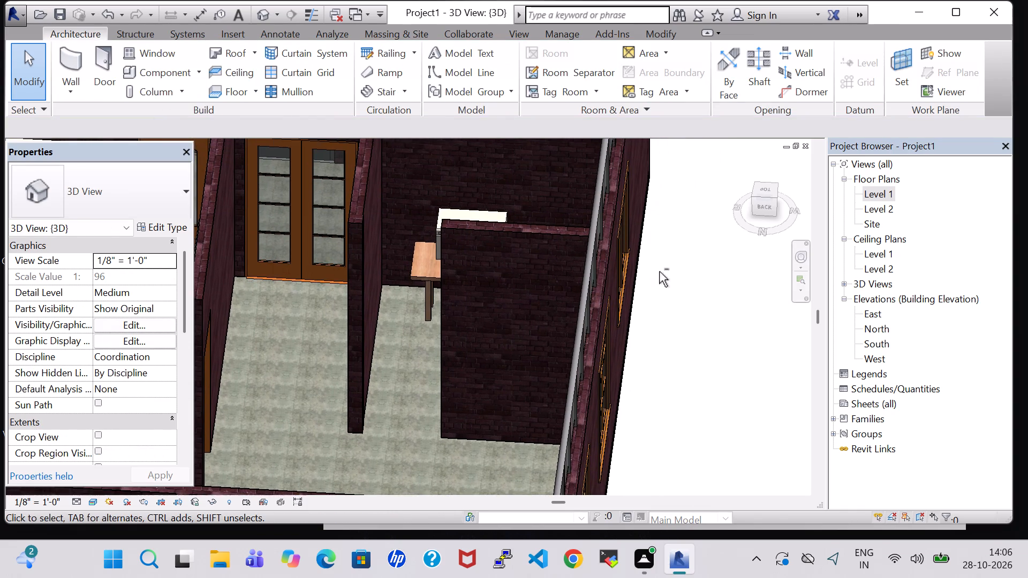
Examine the kitchen table and microwave arrangement from several angles in the 3D view.
{"action": "middle_click", "coordinate": [659, 271], "text": "shift"}
{"action": "middle_click_drag", "start_coordinate": [659, 271], "coordinate": [698, 361], "text": "shift"}
{"action": "middle_click_drag", "start_coordinate": [586, 229], "coordinate": [596, 401], "text": "shift"}
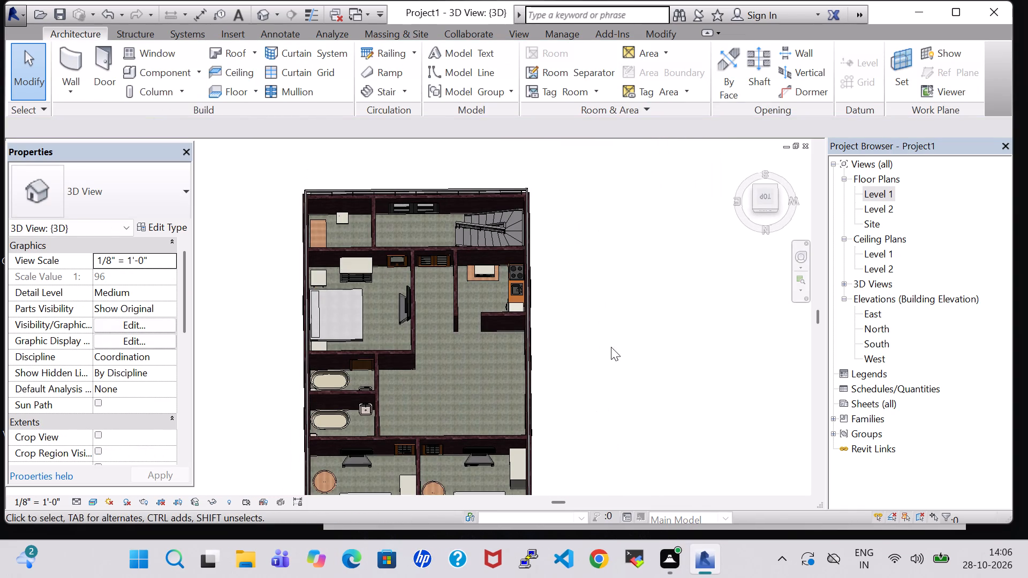
{"action": "scroll", "coordinate": [497, 322], "scroll_direction": "up", "scroll_amount": 5}
{"action": "middle_click_drag", "start_coordinate": [488, 386], "coordinate": [570, 355], "text": "shift"}
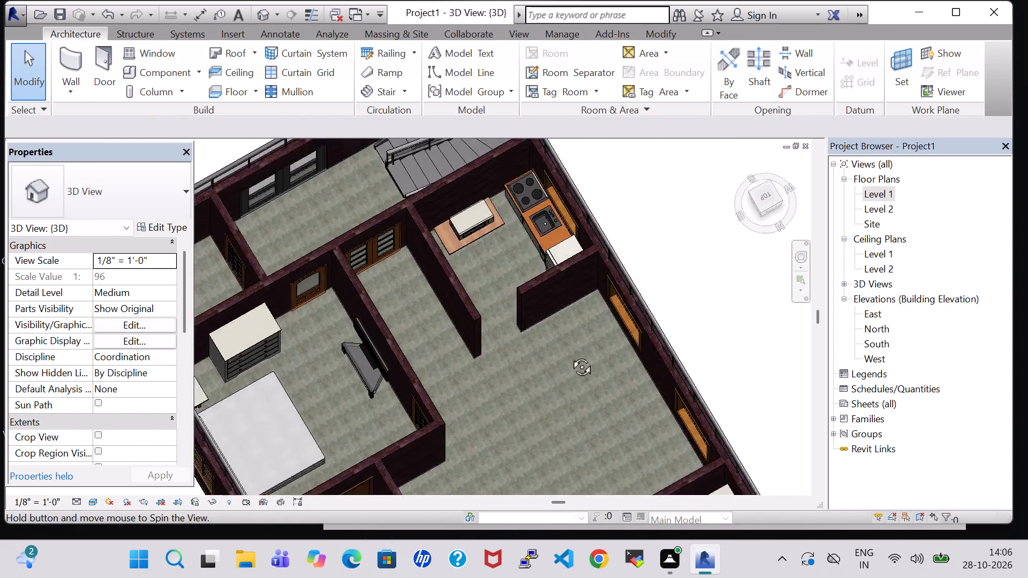
{"action": "middle_click_drag", "start_coordinate": [570, 355], "coordinate": [615, 314], "text": "shift"}
{"action": "middle_click_drag", "start_coordinate": [616, 313], "coordinate": [631, 287], "text": "shift"}
{"action": "middle_click_drag", "start_coordinate": [627, 272], "coordinate": [649, 322], "text": "shift"}
{"action": "middle_click_drag", "start_coordinate": [645, 218], "coordinate": [636, 348]}
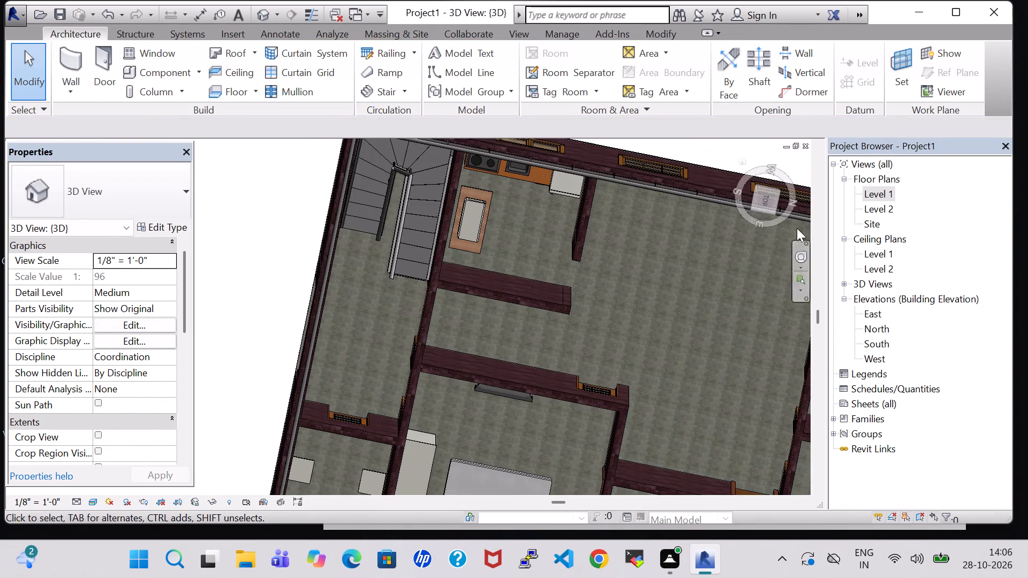
From the Level 1 plan, load the Oven Single-Built-in family from the Domestic library folder.
{"action": "double_click", "coordinate": [886, 193]}
{"action": "scroll", "coordinate": [628, 345], "scroll_direction": "down", "scroll_amount": 3}
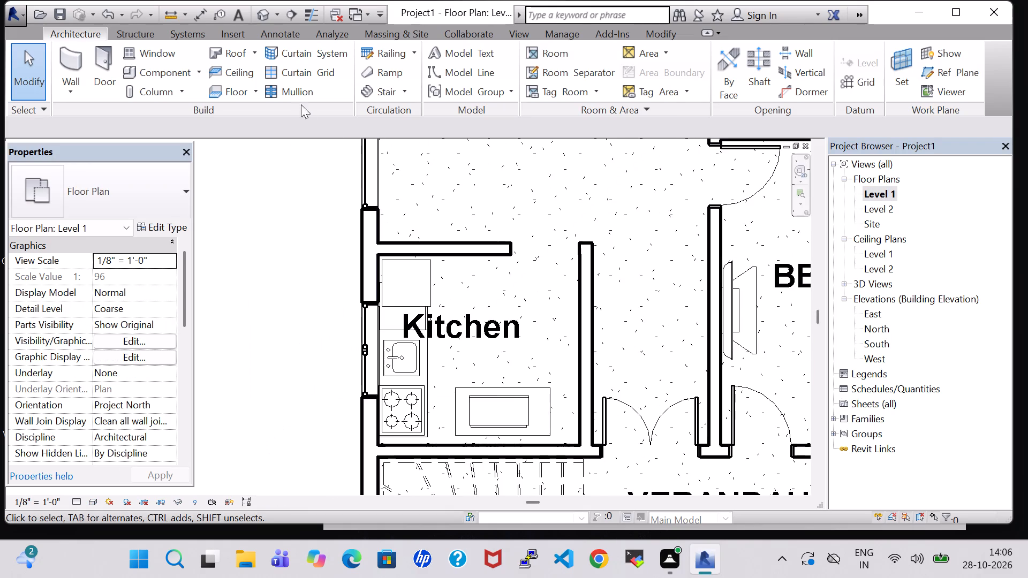
{"action": "left_click", "coordinate": [158, 64]}
{"action": "left_click", "coordinate": [659, 71]}
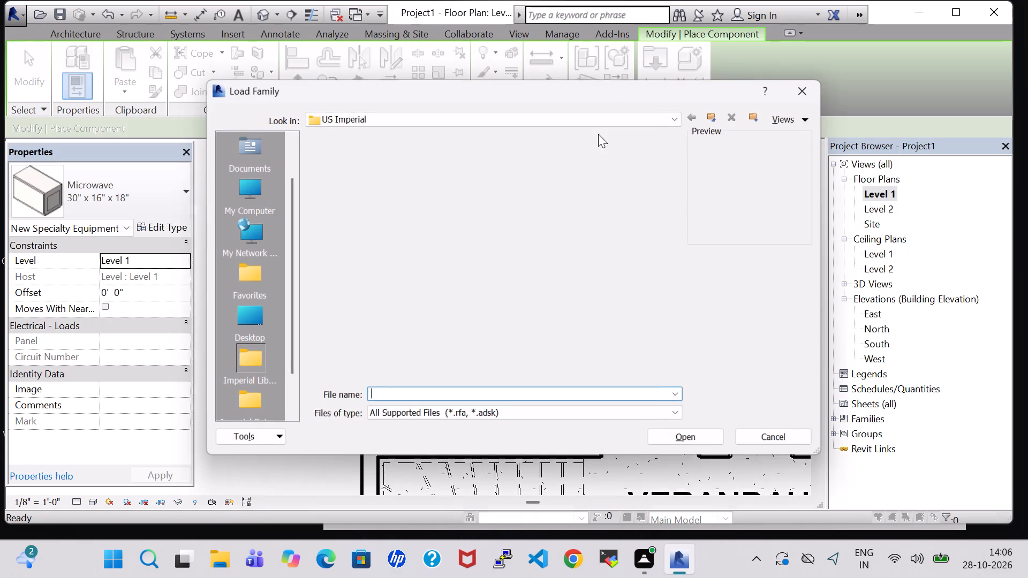
{"action": "scroll", "coordinate": [551, 190], "scroll_direction": "down", "scroll_amount": 1}
{"action": "scroll", "coordinate": [373, 265], "scroll_direction": "down", "scroll_amount": 2}
{"action": "double_click", "coordinate": [415, 252]}
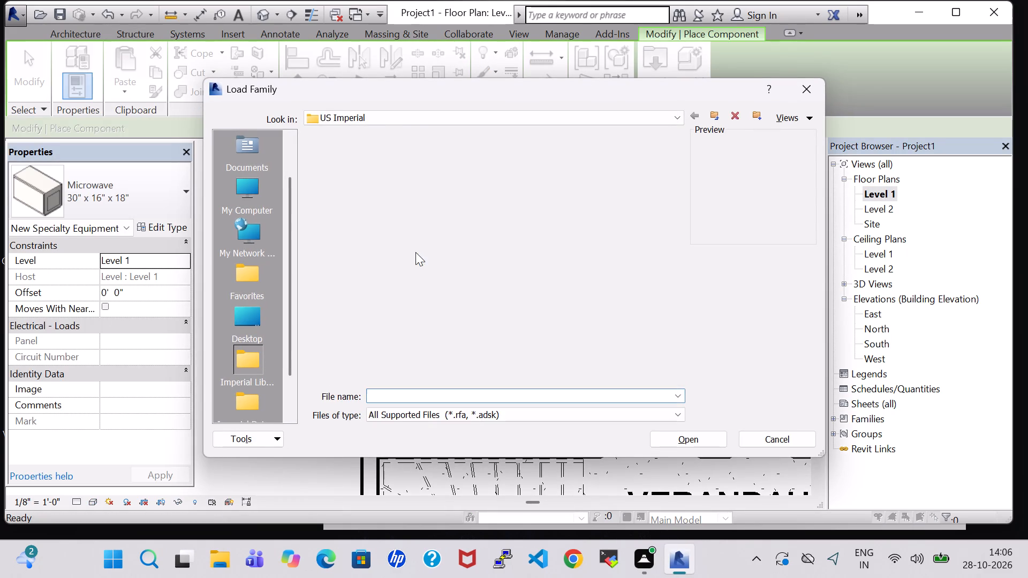
{"action": "double_click", "coordinate": [395, 177]}
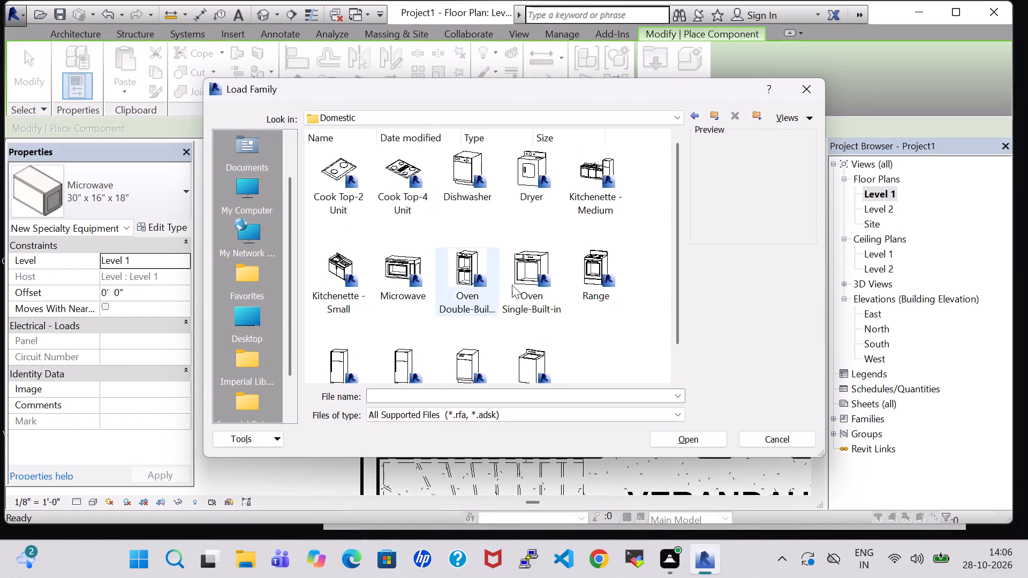
{"action": "left_click", "coordinate": [466, 269]}
{"action": "left_click", "coordinate": [535, 282]}
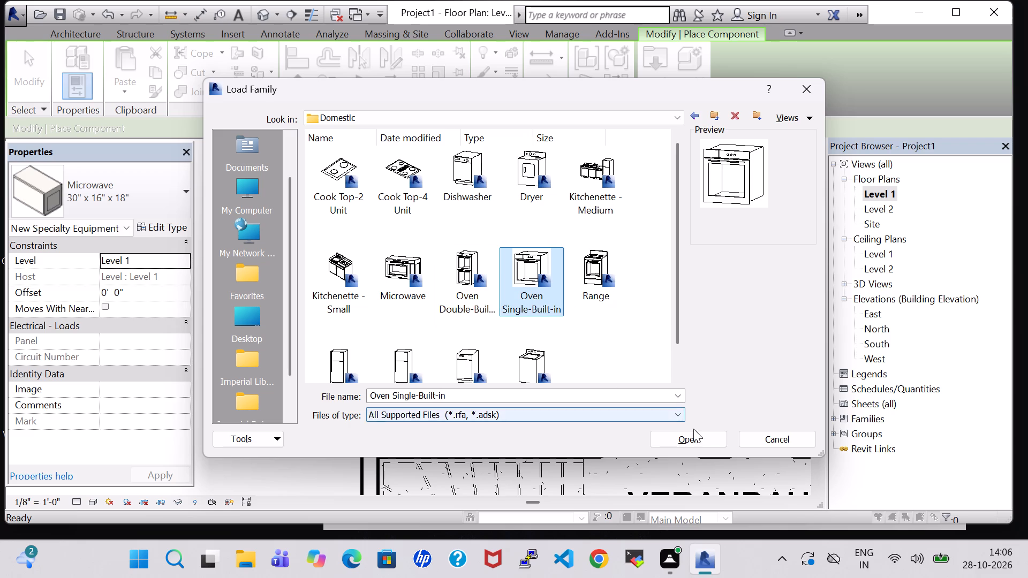
{"action": "left_click", "coordinate": [697, 443]}
Place the 21" x 23 1/2" x 21" single built-in oven in the kitchen, beside the refrigerator and against the dining-side wall.
{"action": "scroll", "coordinate": [500, 302], "scroll_direction": "up", "scroll_amount": 4}
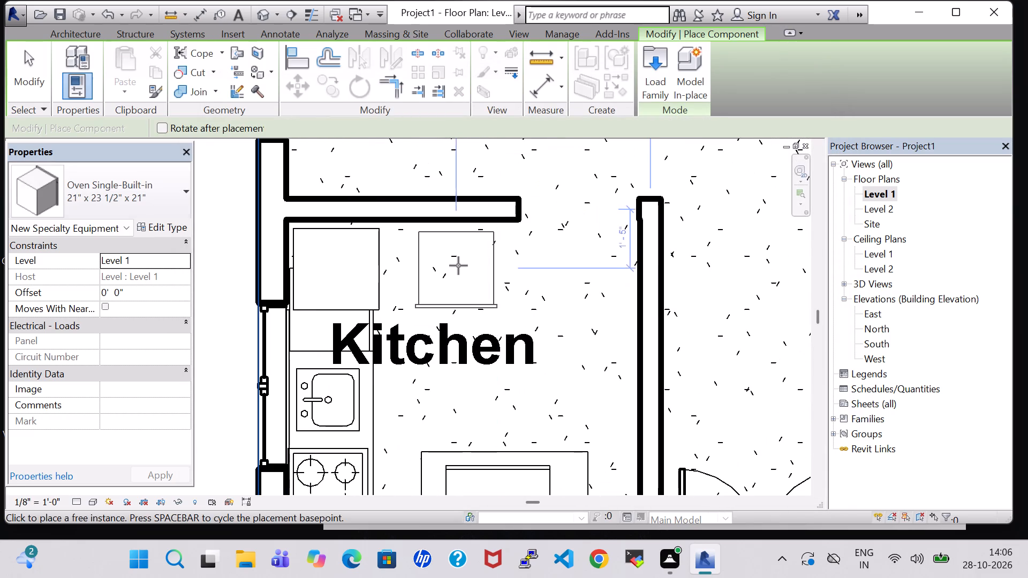
{"action": "left_click", "coordinate": [459, 261]}
{"action": "key", "text": "Escape"}
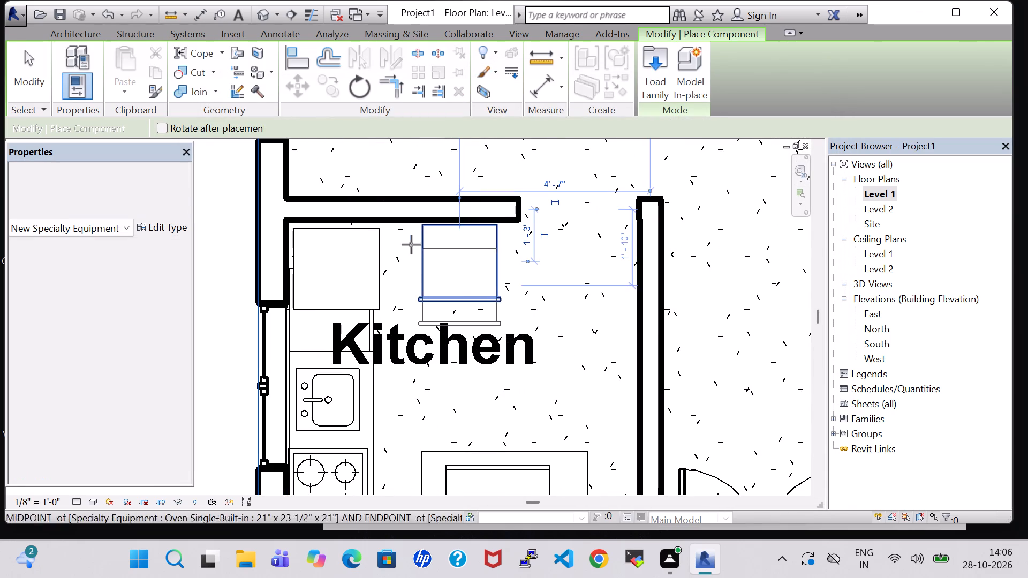
{"action": "key", "text": "Escape"}
{"action": "key", "text": "Escape"}
{"action": "key", "text": "Escape"}
Check the oven's orientation in the 3D view and rotate it by three quarter turns in the Level 1 plan.
{"action": "left_click", "coordinate": [265, 19]}
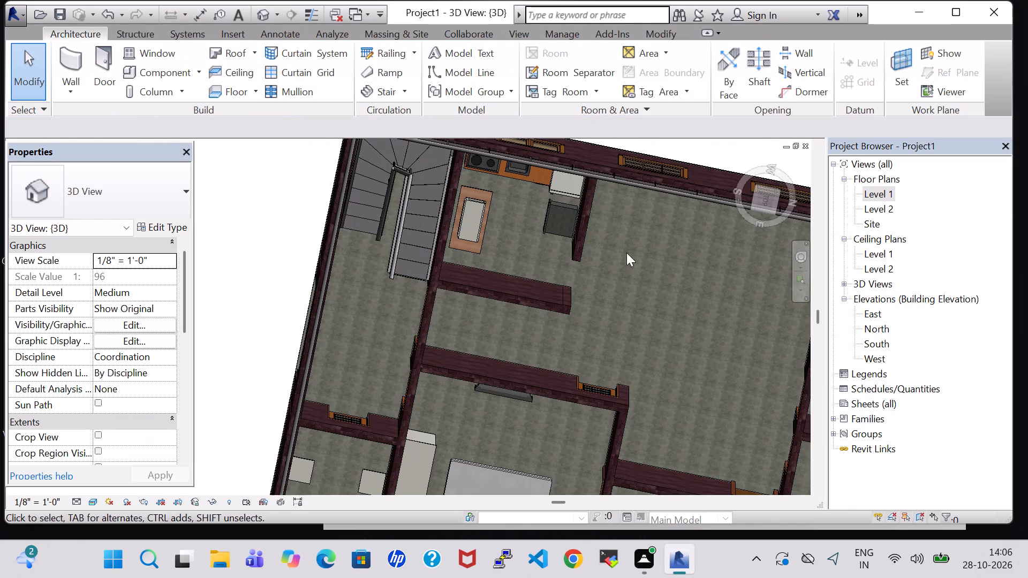
{"action": "middle_click_drag", "start_coordinate": [646, 332], "coordinate": [722, 181], "text": "shift"}
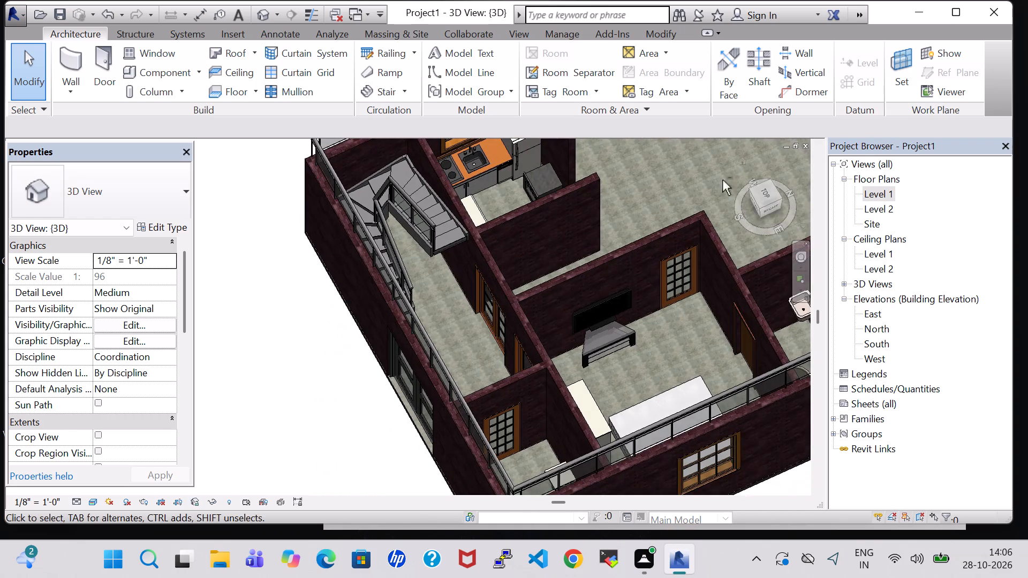
{"action": "middle_click_drag", "start_coordinate": [671, 180], "coordinate": [682, 195], "text": "shift"}
{"action": "middle_click_drag", "start_coordinate": [663, 164], "coordinate": [604, 290]}
{"action": "middle_click", "coordinate": [603, 291], "text": "shift"}
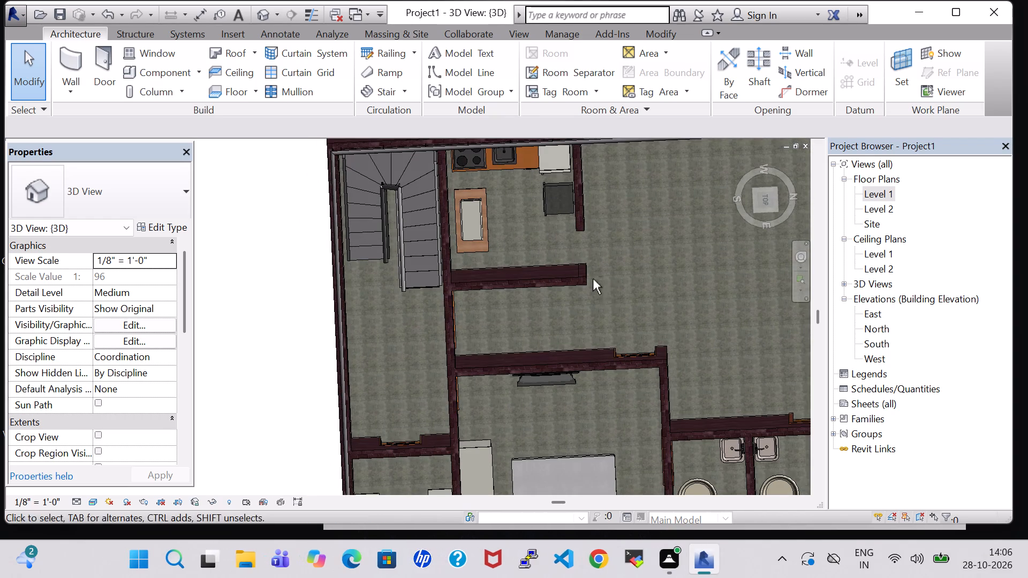
{"action": "double_click", "coordinate": [876, 195]}
{"action": "scroll", "coordinate": [579, 262], "scroll_direction": "down", "scroll_amount": 3}
{"action": "left_click", "coordinate": [523, 265]}
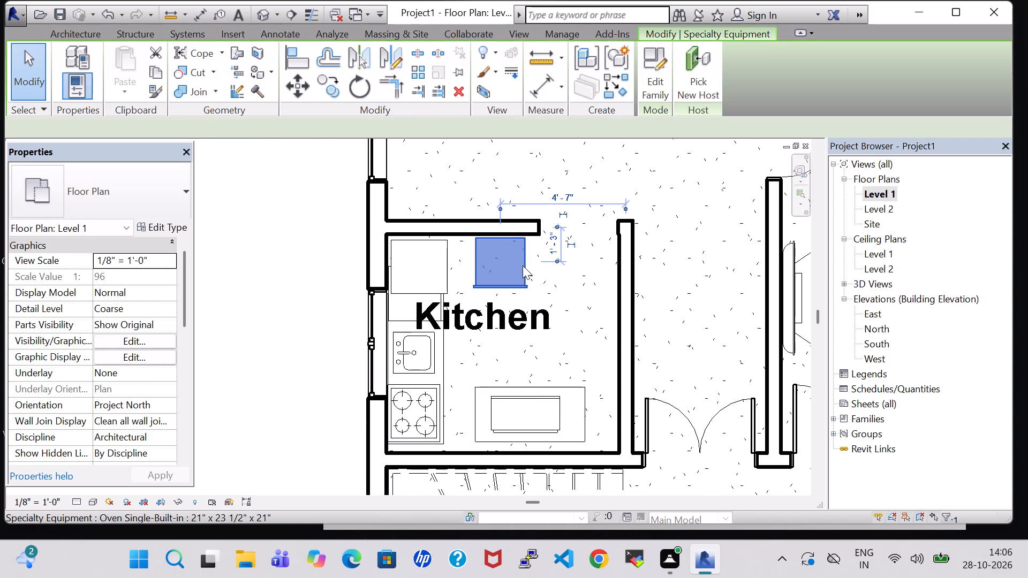
{"action": "key", "text": "space"}
{"action": "key", "text": "space"}
{"action": "key", "text": "space"}
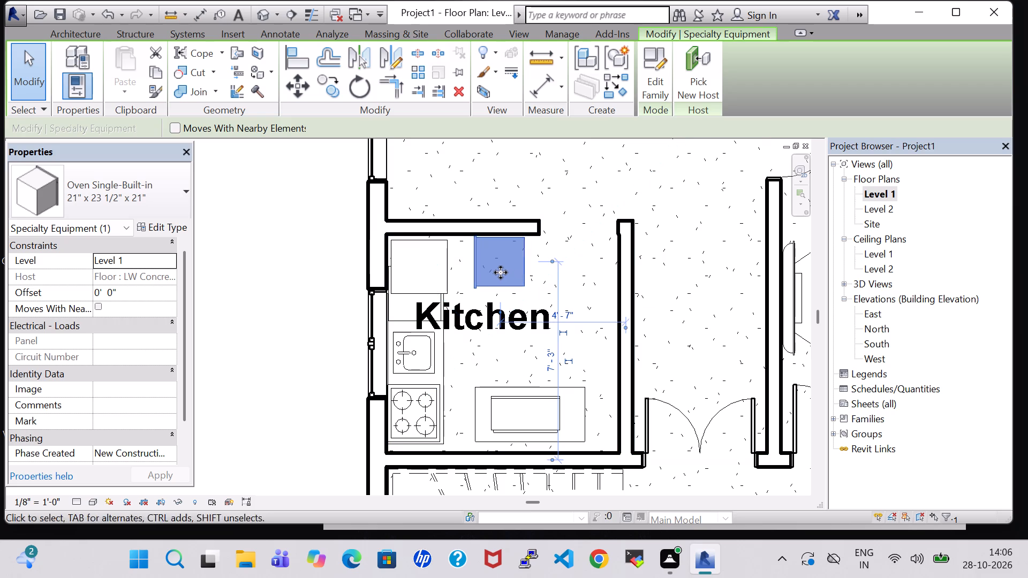
{"action": "left_click", "coordinate": [313, 294]}
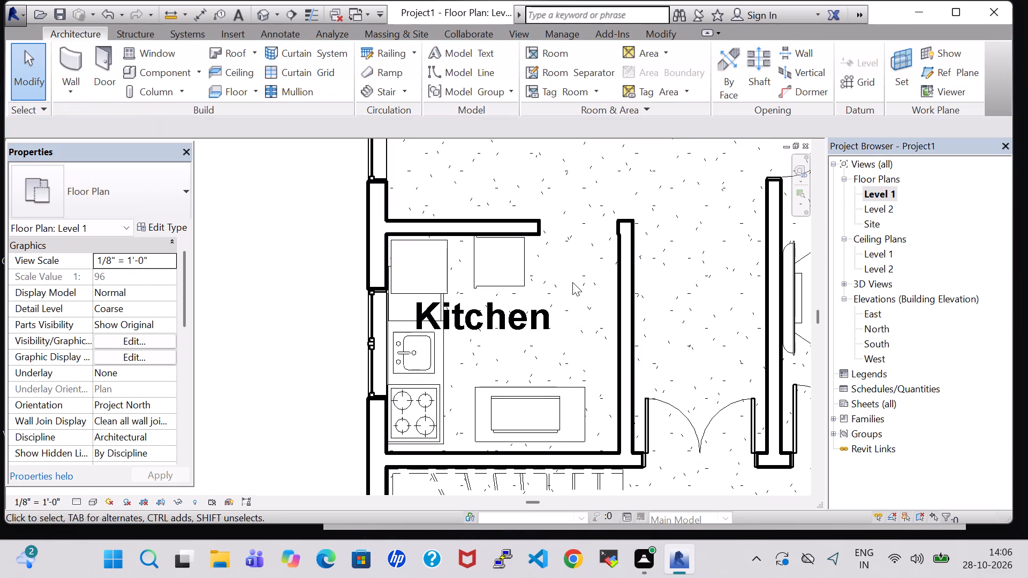
Move the oven to the kitchen's corridor-side wall, about 4' 10" from the stair-side wall.
{"action": "left_click_drag", "start_coordinate": [520, 271], "coordinate": [609, 336]}
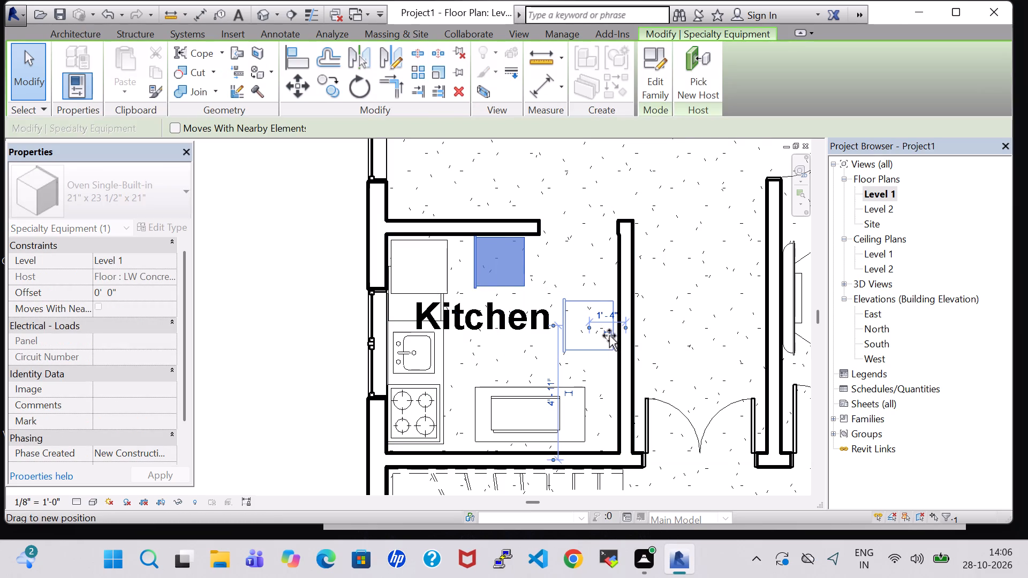
{"action": "left_click_drag", "start_coordinate": [609, 336], "coordinate": [610, 338]}
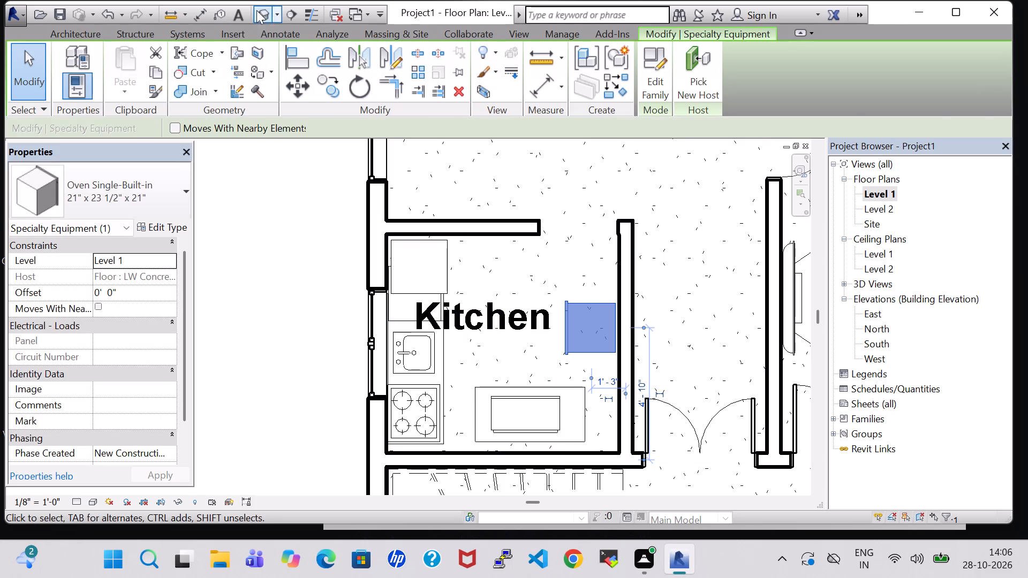
Examine the oven's new position in the 3D view and review the whole Level 1 floor plan.
{"action": "left_click", "coordinate": [256, 10]}
{"action": "left_click", "coordinate": [659, 288]}
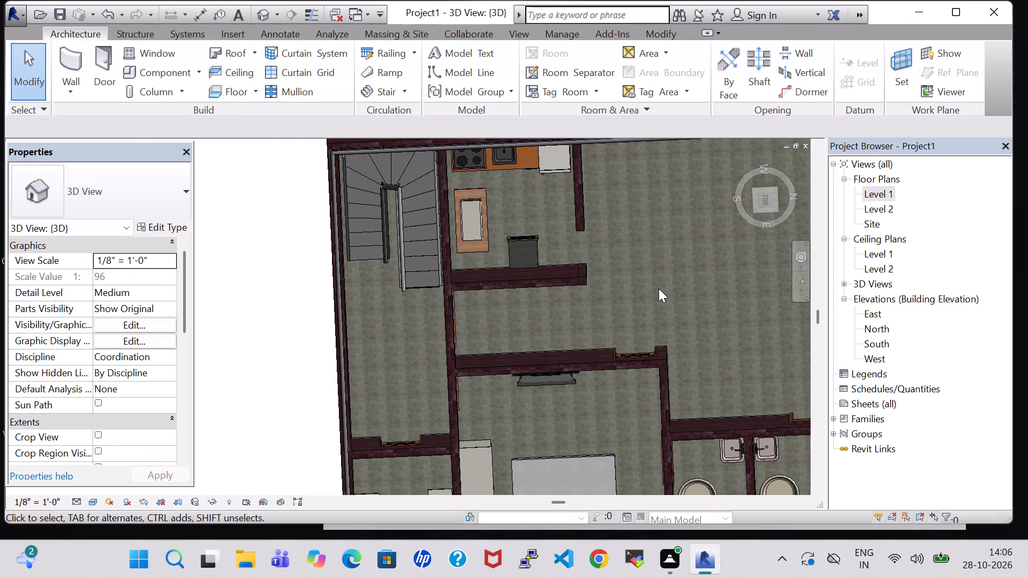
{"action": "middle_click_drag", "start_coordinate": [659, 288], "coordinate": [464, 193]}
{"action": "middle_click_drag", "start_coordinate": [663, 310], "coordinate": [659, 286], "text": "shift"}
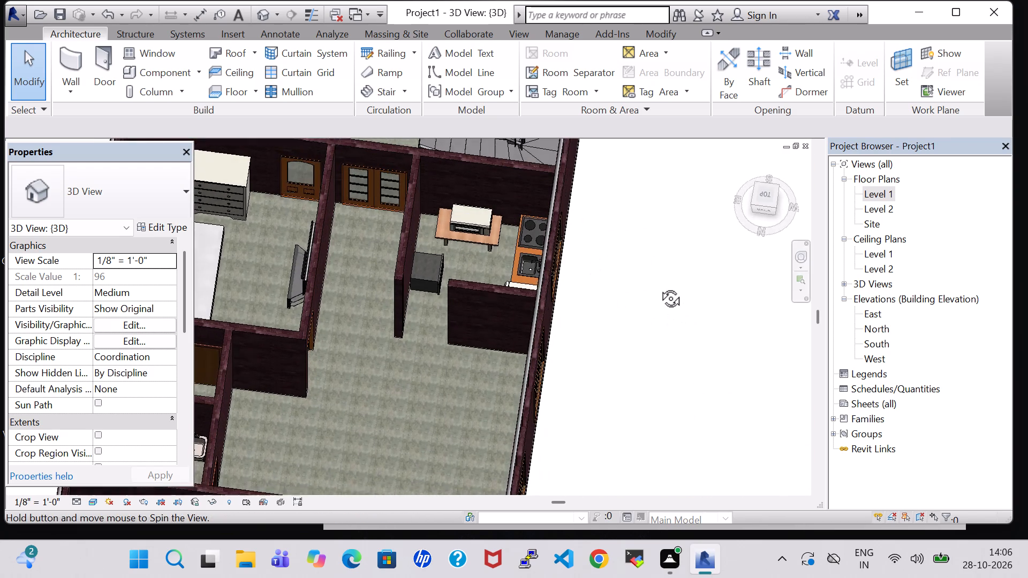
{"action": "middle_click_drag", "start_coordinate": [659, 286], "coordinate": [659, 283], "text": "shift"}
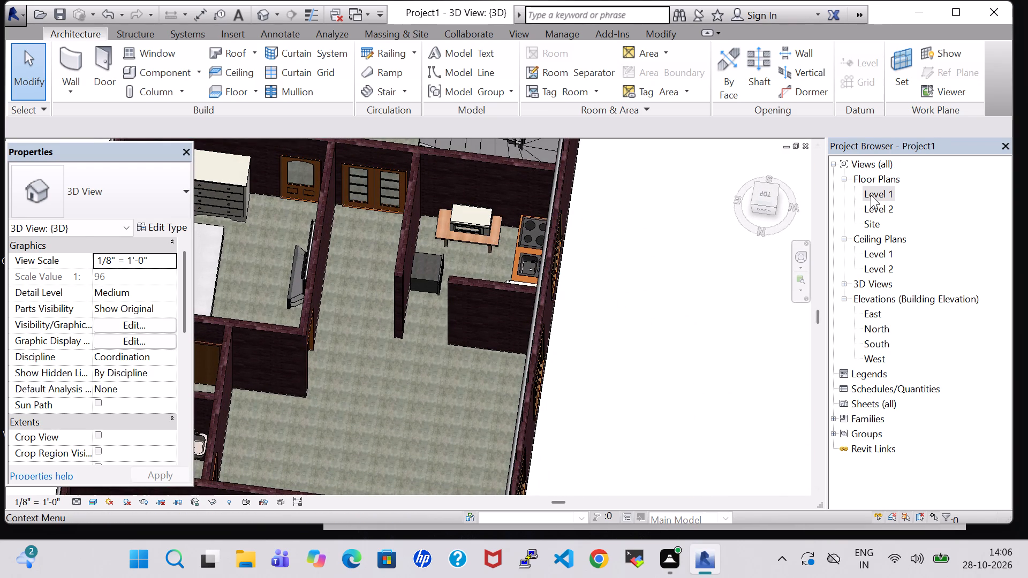
{"action": "double_click", "coordinate": [872, 195]}
{"action": "scroll", "coordinate": [614, 314], "scroll_direction": "down", "scroll_amount": 5}
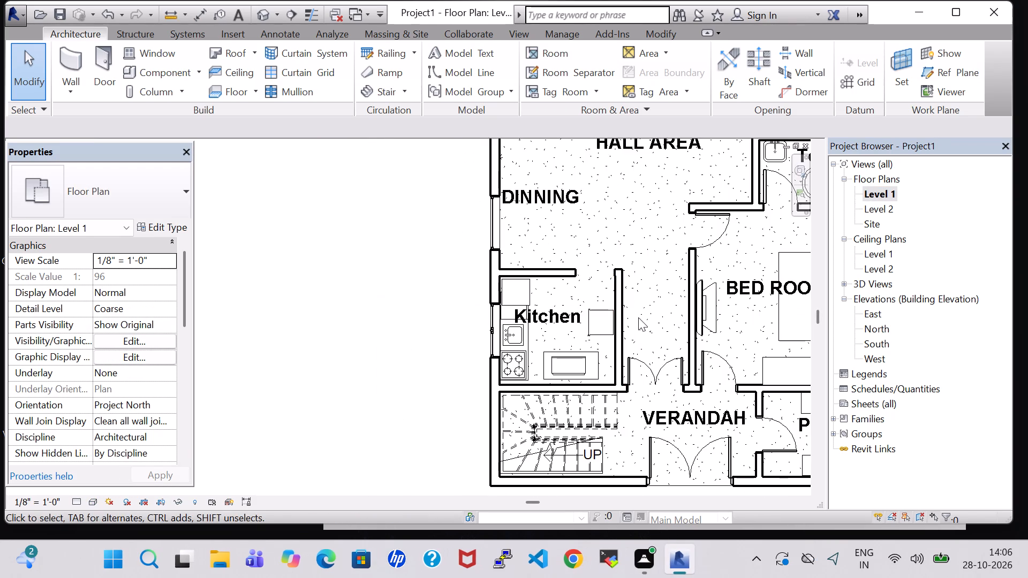
{"action": "middle_click", "coordinate": [638, 317]}
{"action": "middle_click_drag", "start_coordinate": [638, 317], "coordinate": [475, 352]}
{"action": "scroll", "coordinate": [409, 286], "scroll_direction": "up", "scroll_amount": 8}
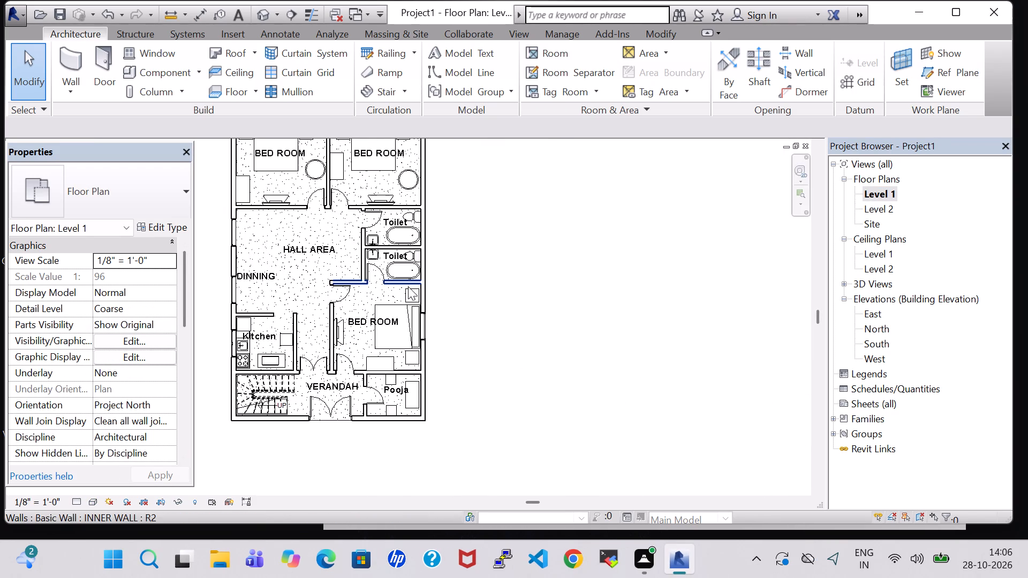
{"action": "middle_click_drag", "start_coordinate": [521, 239], "coordinate": [603, 295]}
{"action": "scroll", "coordinate": [611, 299], "scroll_direction": "up", "scroll_amount": 2}
{"action": "middle_click_drag", "start_coordinate": [631, 289], "coordinate": [662, 273]}
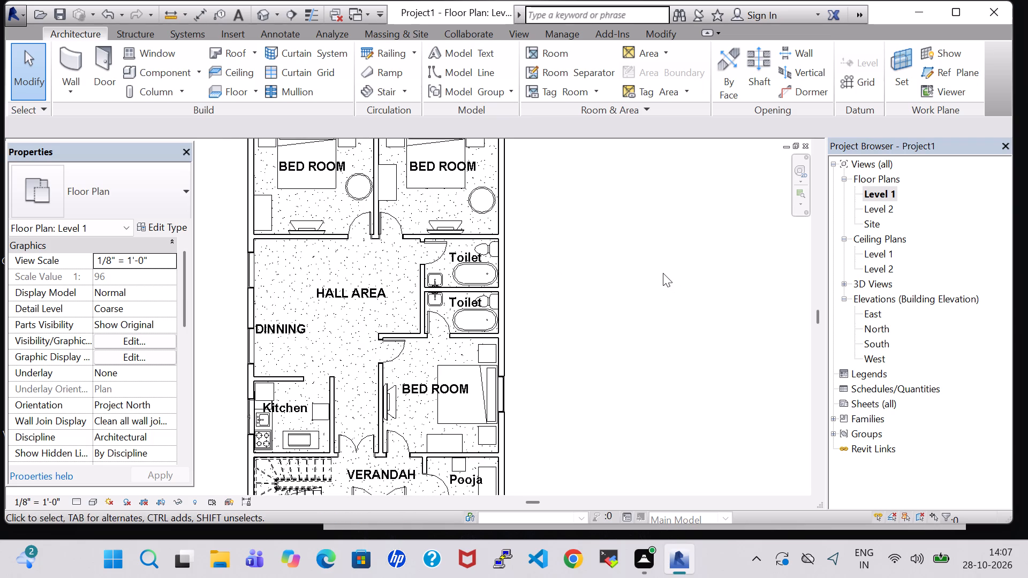
{"action": "scroll", "coordinate": [655, 281], "scroll_direction": "down", "scroll_amount": 1}
{"action": "middle_click_drag", "start_coordinate": [655, 281], "coordinate": [664, 285]}
{"action": "scroll", "coordinate": [664, 285], "scroll_direction": "down", "scroll_amount": 1}
{"action": "middle_click_drag", "start_coordinate": [664, 285], "coordinate": [686, 274]}
Load the Table-Dining Round w Chairs family from the Furniture library's Tables folder.
{"action": "left_click", "coordinate": [159, 69]}
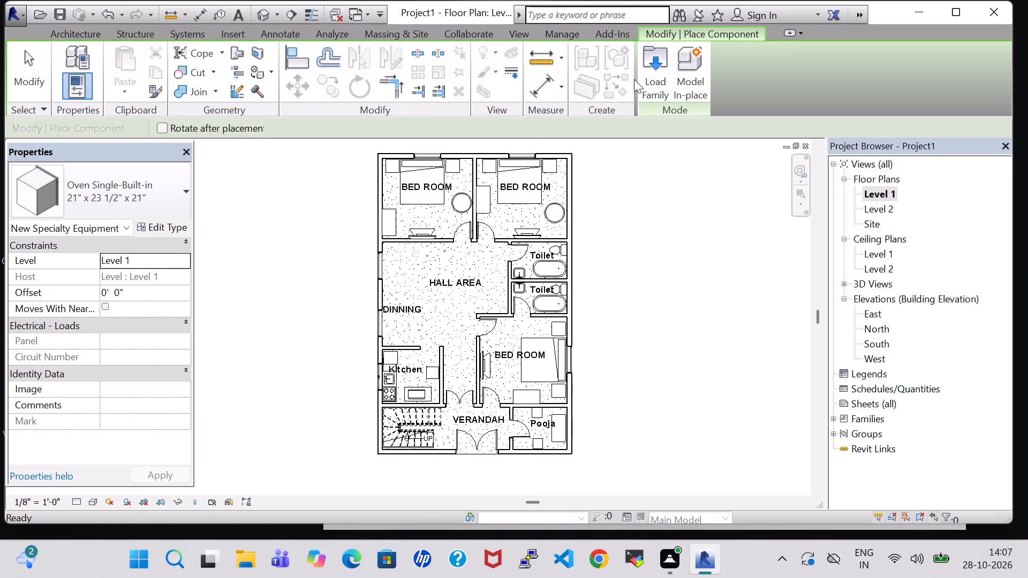
{"action": "left_click", "coordinate": [639, 79]}
{"action": "left_click", "coordinate": [657, 79]}
{"action": "scroll", "coordinate": [563, 222], "scroll_direction": "down", "scroll_amount": 1}
{"action": "double_click", "coordinate": [572, 220]}
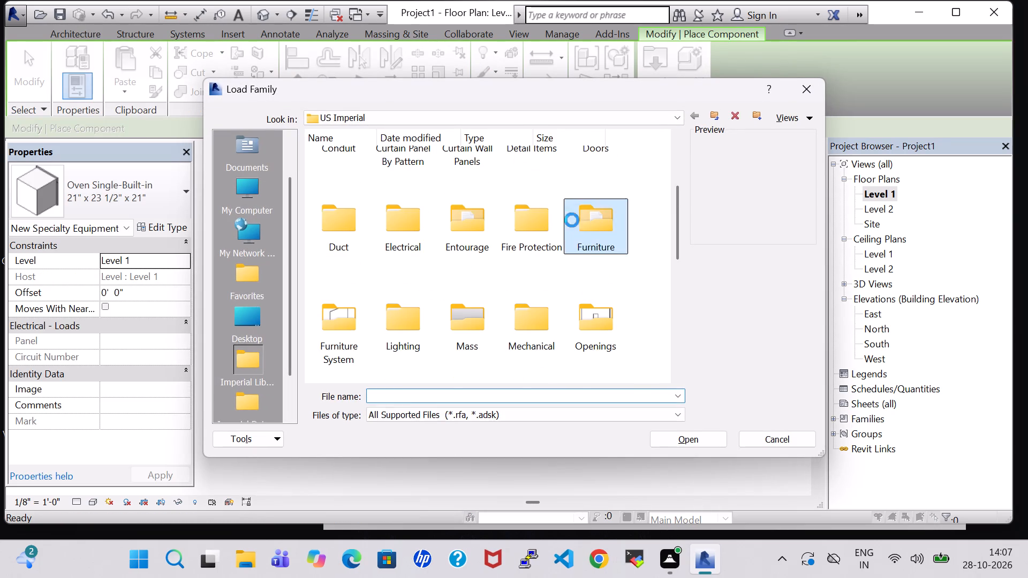
{"action": "double_click", "coordinate": [527, 164]}
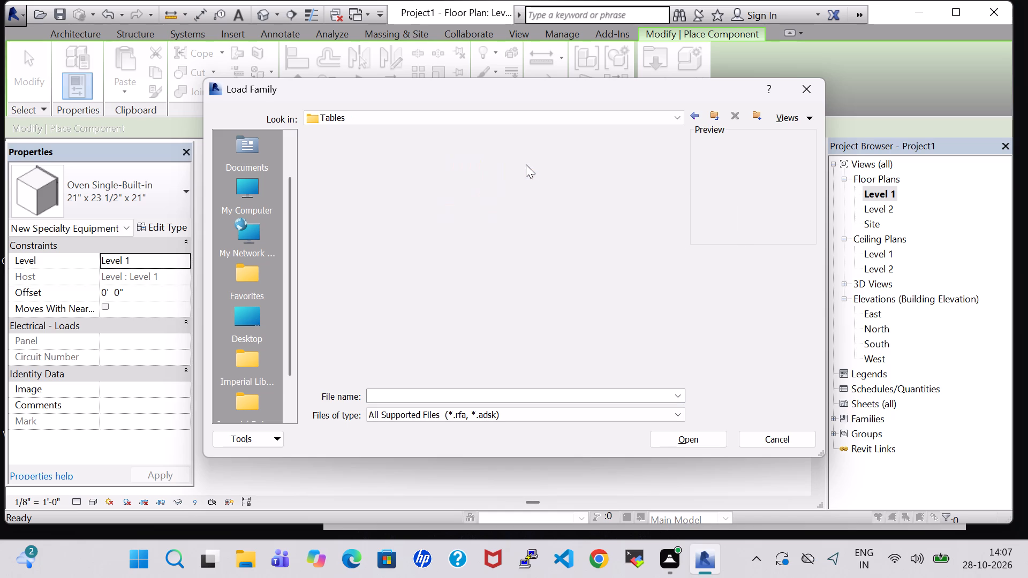
{"action": "left_click", "coordinate": [506, 201]}
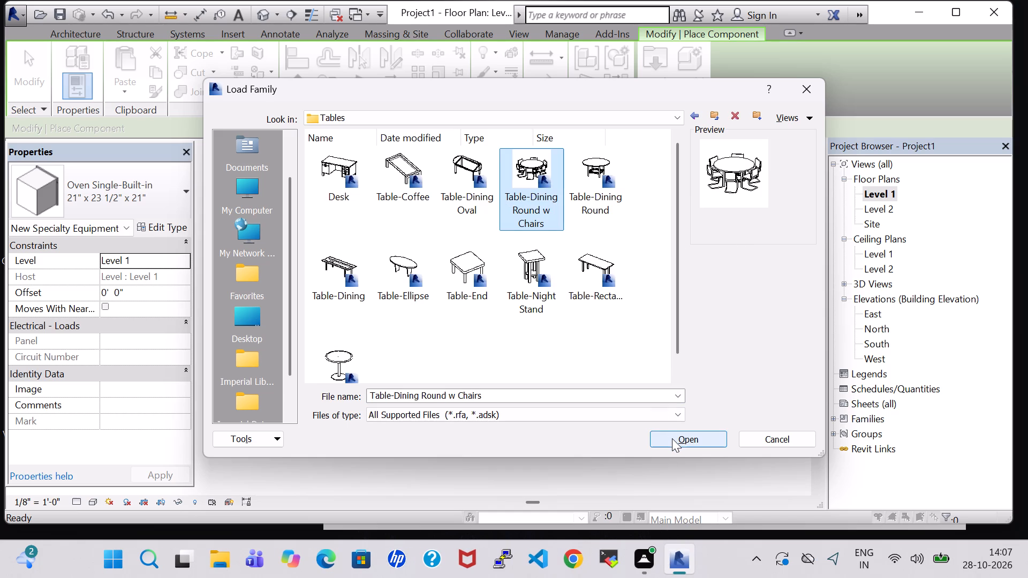
{"action": "left_click", "coordinate": [672, 438]}
Place one 36" diameter round dining table with chairs in the dining area, near the exterior wall beneath the DINNING label.
{"action": "scroll", "coordinate": [388, 294], "scroll_direction": "up", "scroll_amount": 4}
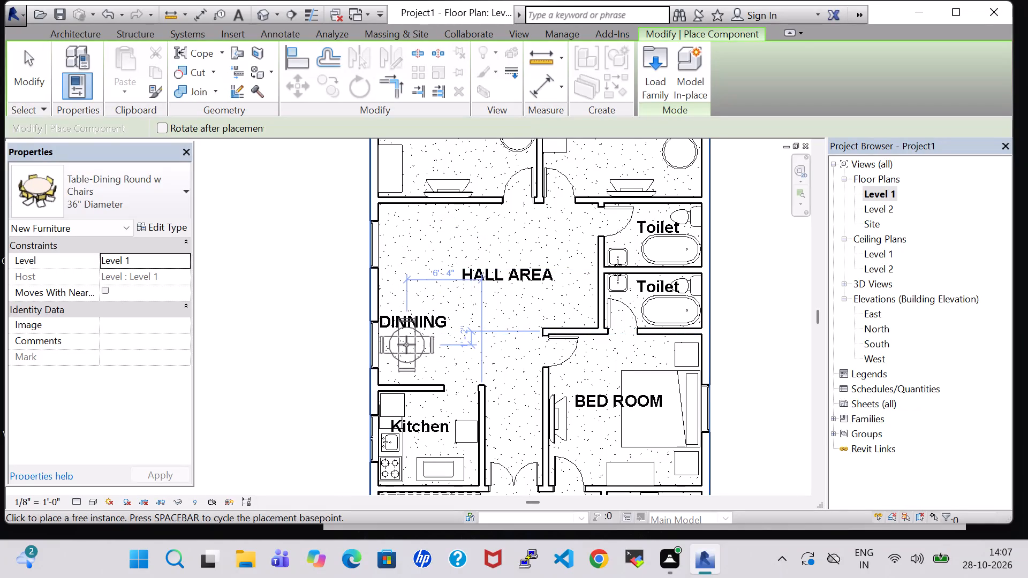
{"action": "left_click", "coordinate": [409, 345]}
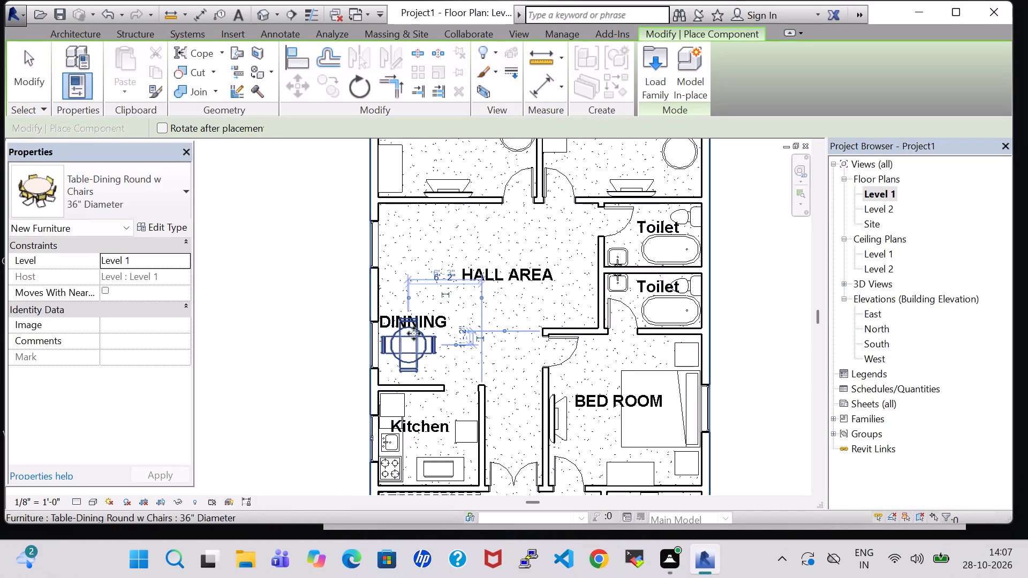
{"action": "key", "text": "Escape"}
{"action": "key", "text": "Escape"}
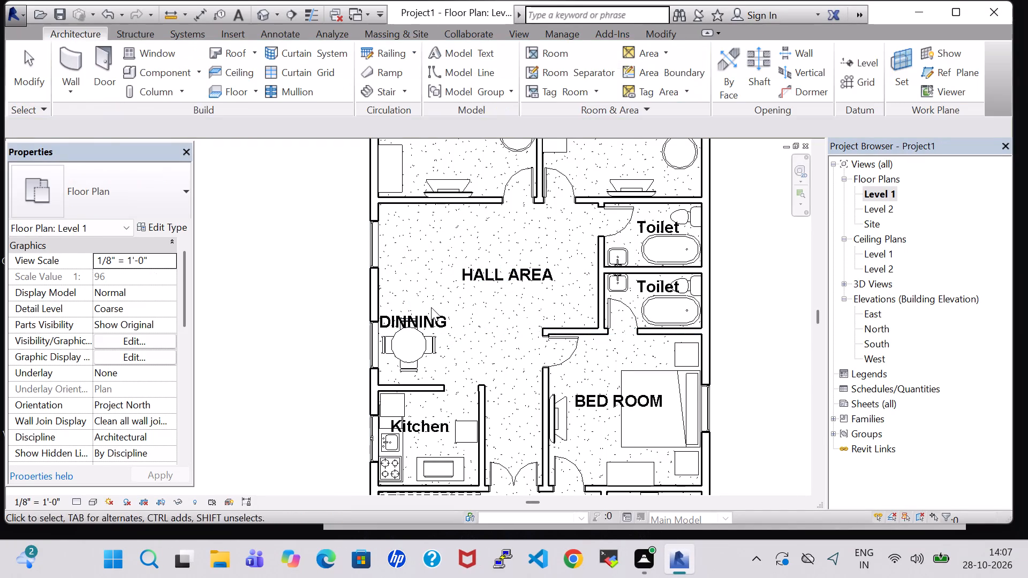
Move the DINNING room tag up by seven nudges to clear the round dining table, and shift it slightly right.
{"action": "left_click", "coordinate": [432, 317]}
{"action": "key", "text": "Up"}
{"action": "key", "text": "Up"}
{"action": "key", "text": "Up"}
{"action": "key", "text": "Up"}
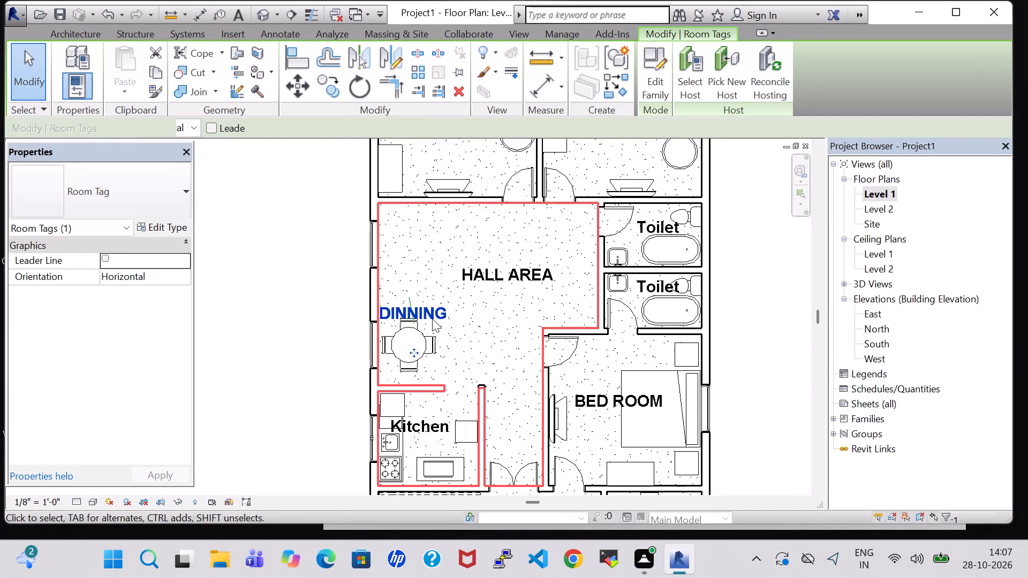
{"action": "left_click", "coordinate": [281, 311]}
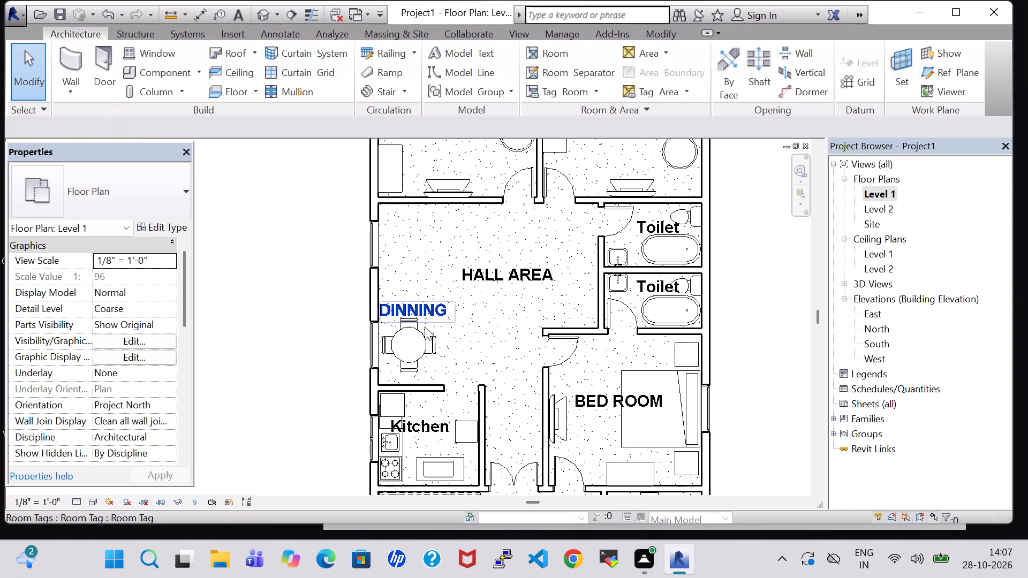
{"action": "left_click", "coordinate": [434, 308]}
{"action": "key", "text": "Up"}
{"action": "key", "text": "Up"}
{"action": "key", "text": "Up"}
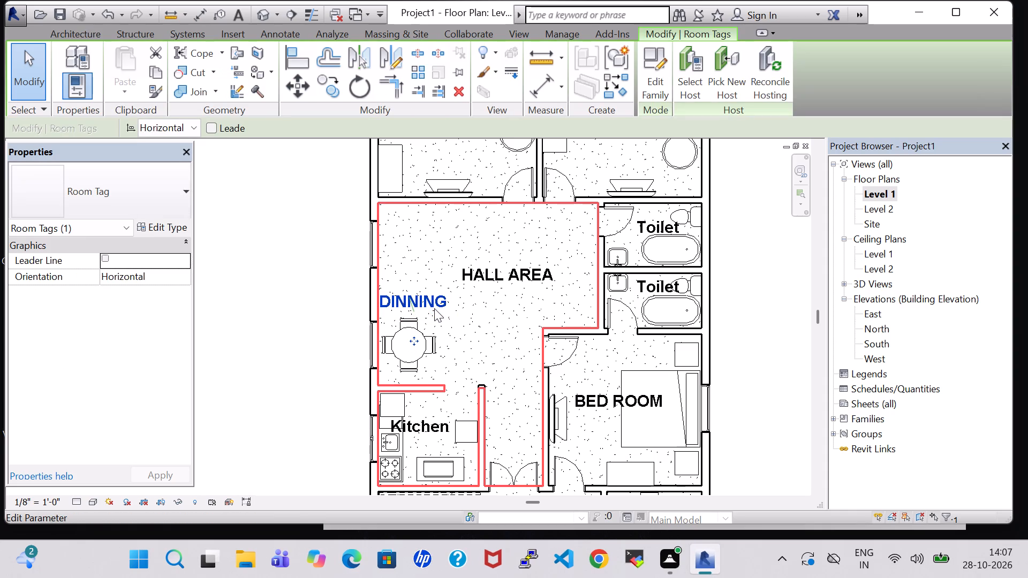
{"action": "left_click", "coordinate": [418, 338]}
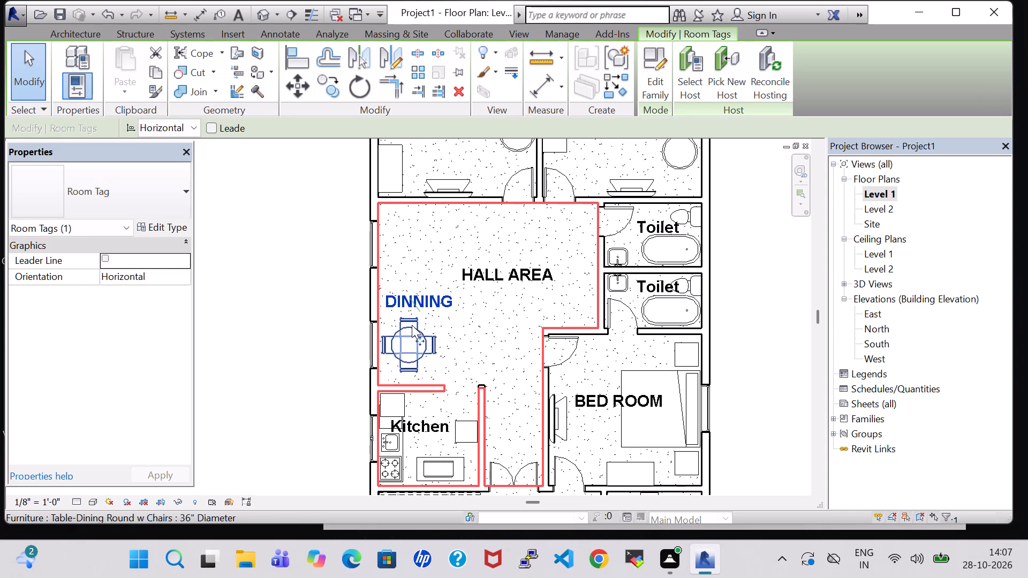
Move the round dining table up by two nudges and back down by one, beneath the DINNING label.
{"action": "left_click", "coordinate": [412, 325]}
{"action": "key", "text": "Up"}
{"action": "key", "text": "Up"}
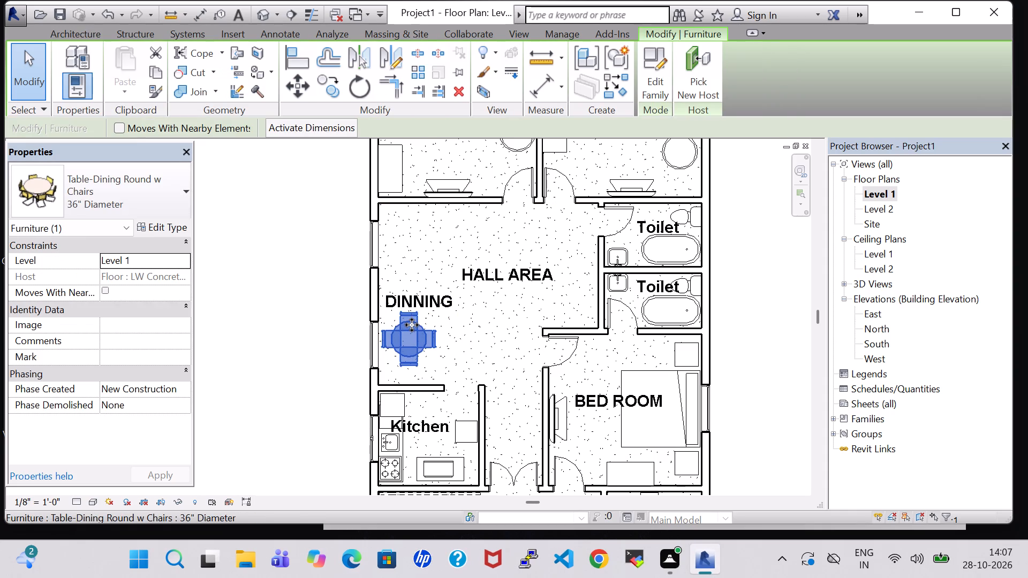
{"action": "key", "text": "Down"}
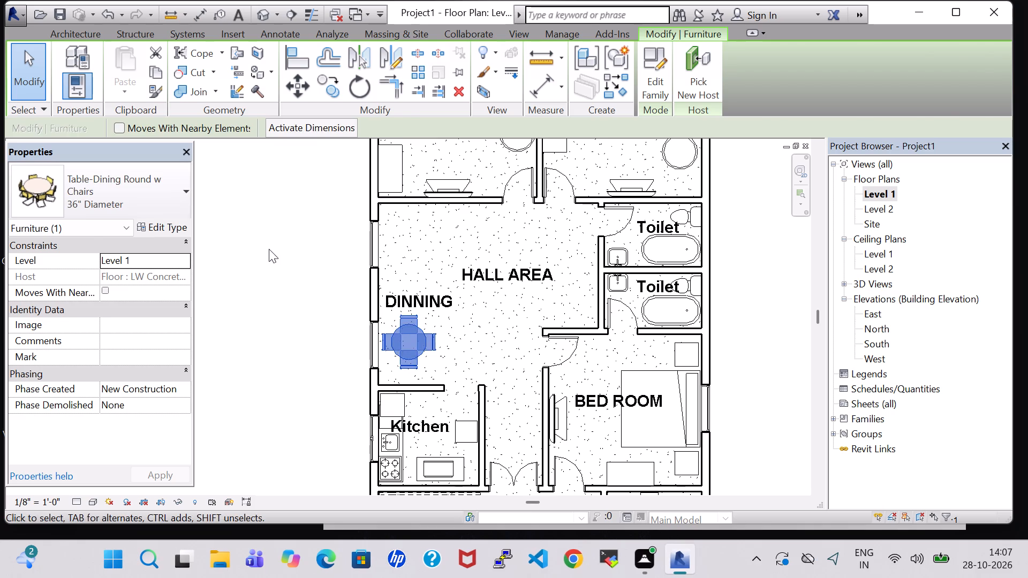
{"action": "left_click", "coordinate": [269, 249]}
Load the Mirror-Ellipse family from the US Imperial library's Furniture folder.
{"action": "left_click", "coordinate": [152, 71]}
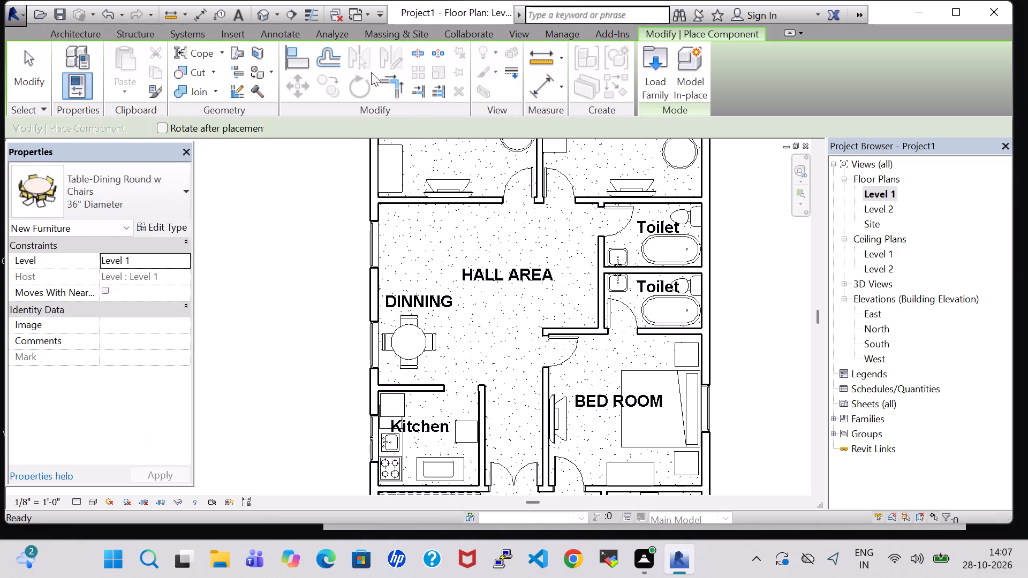
{"action": "left_click", "coordinate": [647, 71]}
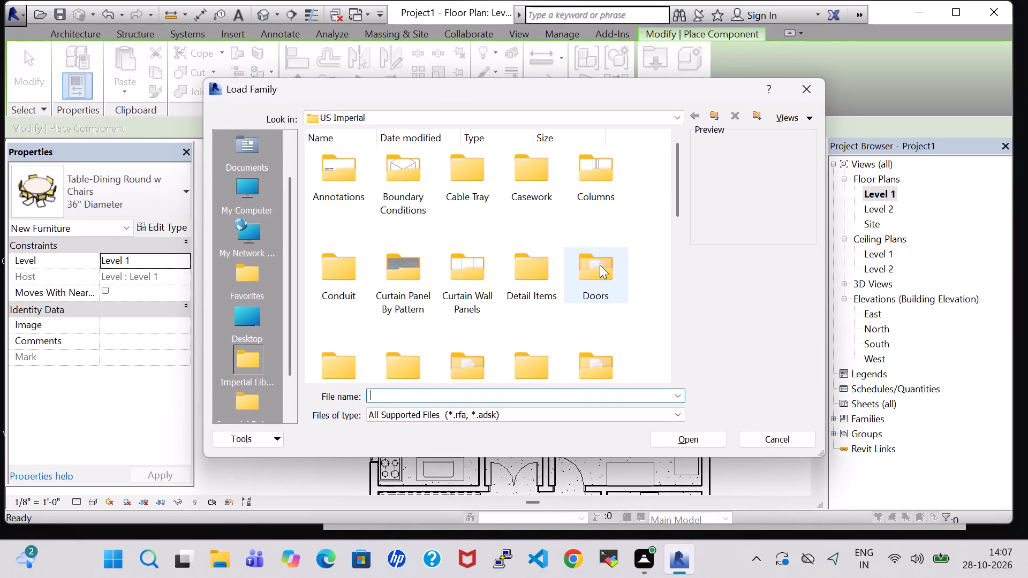
{"action": "scroll", "coordinate": [591, 310], "scroll_direction": "down", "scroll_amount": 1}
{"action": "double_click", "coordinate": [590, 232]}
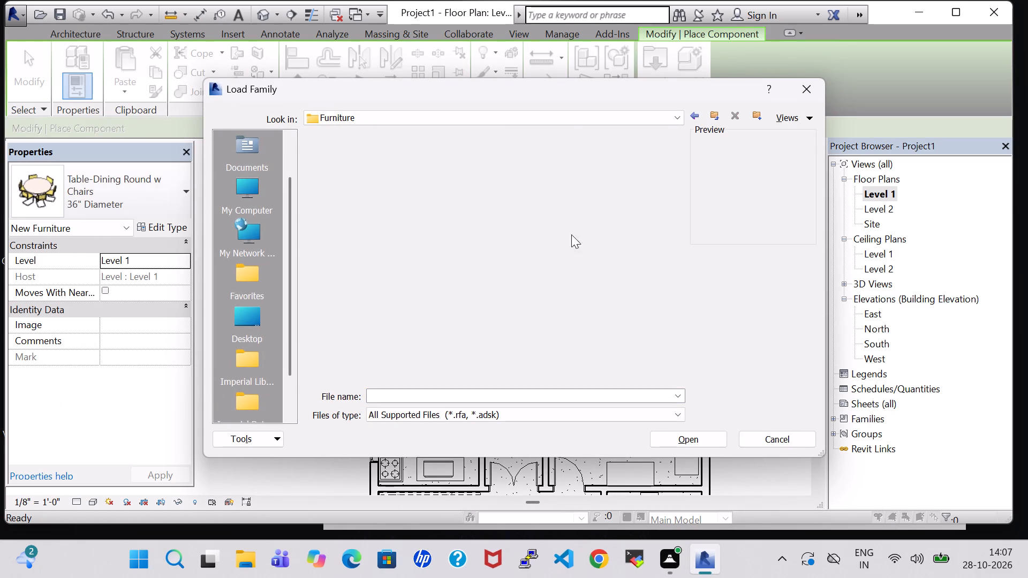
{"action": "double_click", "coordinate": [519, 173]}
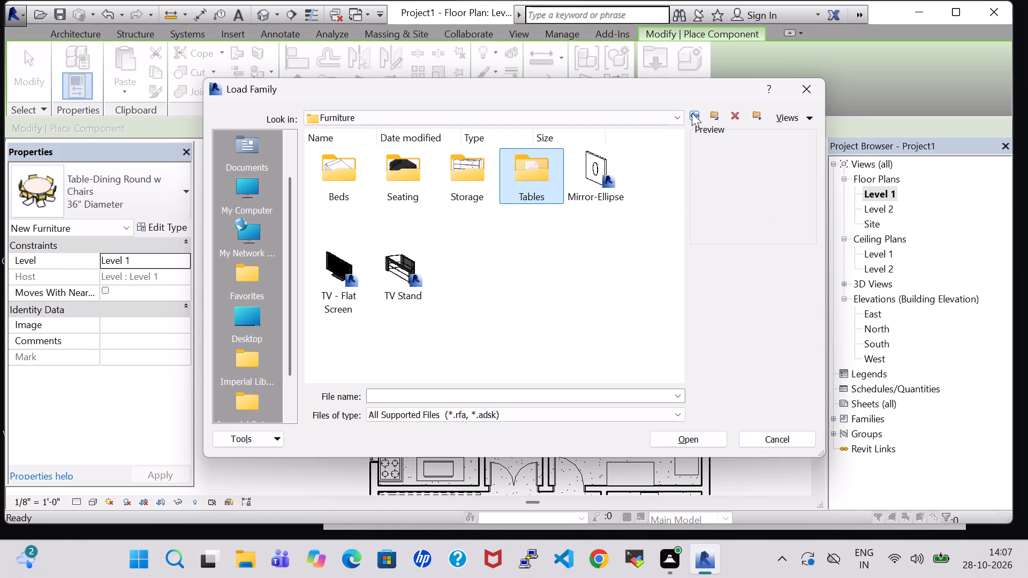
{"action": "left_click", "coordinate": [618, 177]}
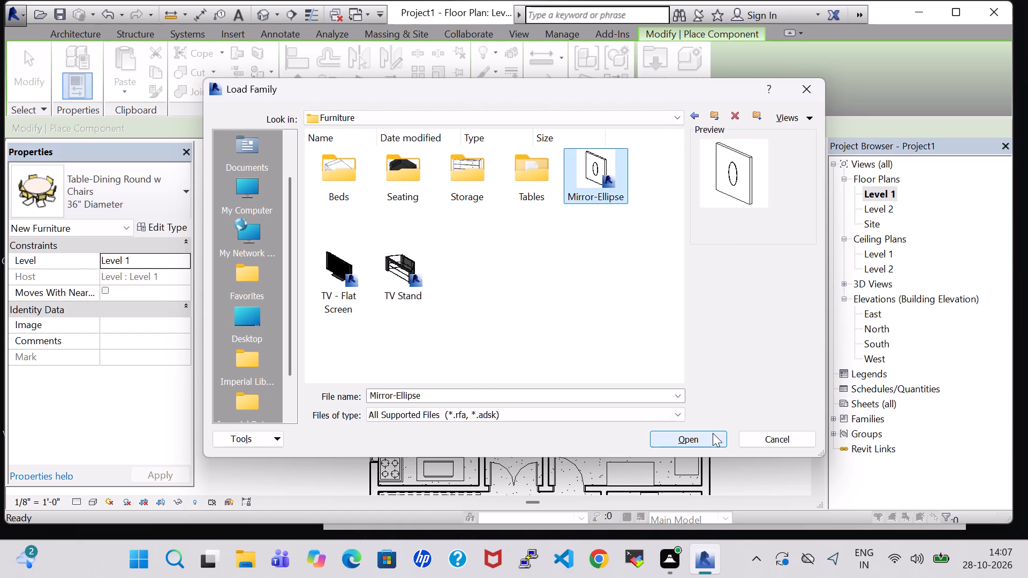
{"action": "left_click", "coordinate": [713, 433]}
{"action": "key", "text": "Escape"}
{"action": "key", "text": "Escape"}
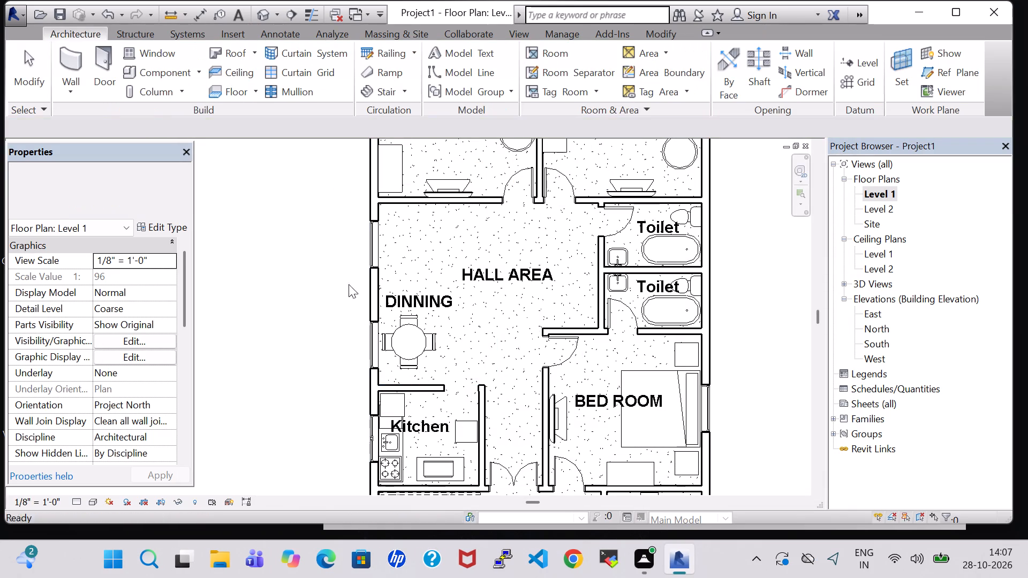
{"action": "key", "text": "Escape"}
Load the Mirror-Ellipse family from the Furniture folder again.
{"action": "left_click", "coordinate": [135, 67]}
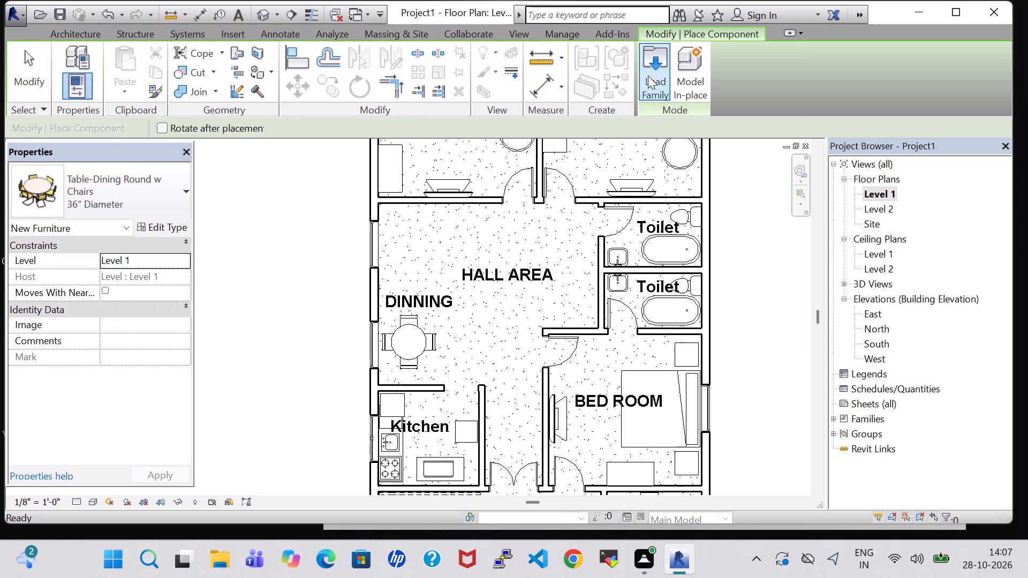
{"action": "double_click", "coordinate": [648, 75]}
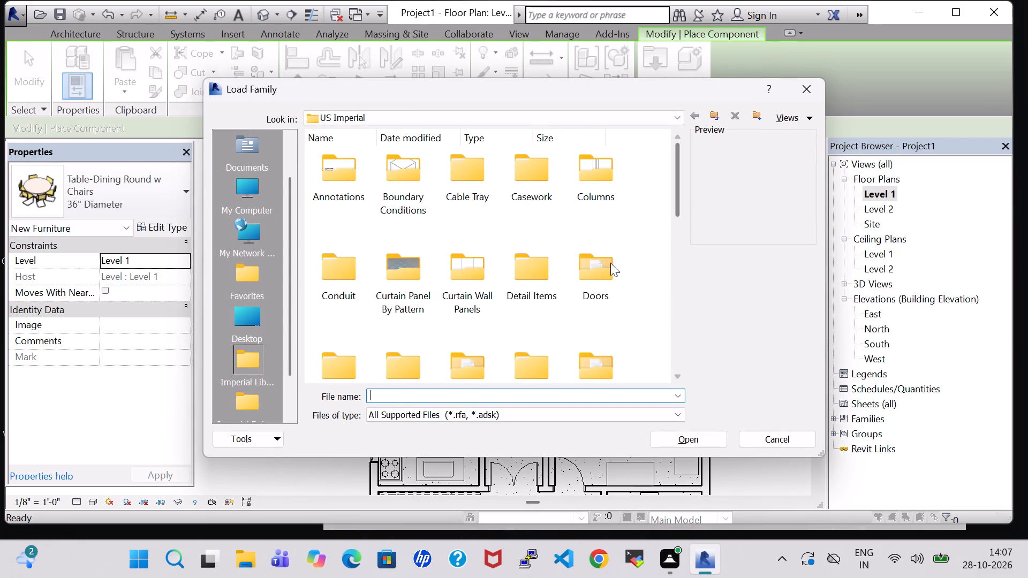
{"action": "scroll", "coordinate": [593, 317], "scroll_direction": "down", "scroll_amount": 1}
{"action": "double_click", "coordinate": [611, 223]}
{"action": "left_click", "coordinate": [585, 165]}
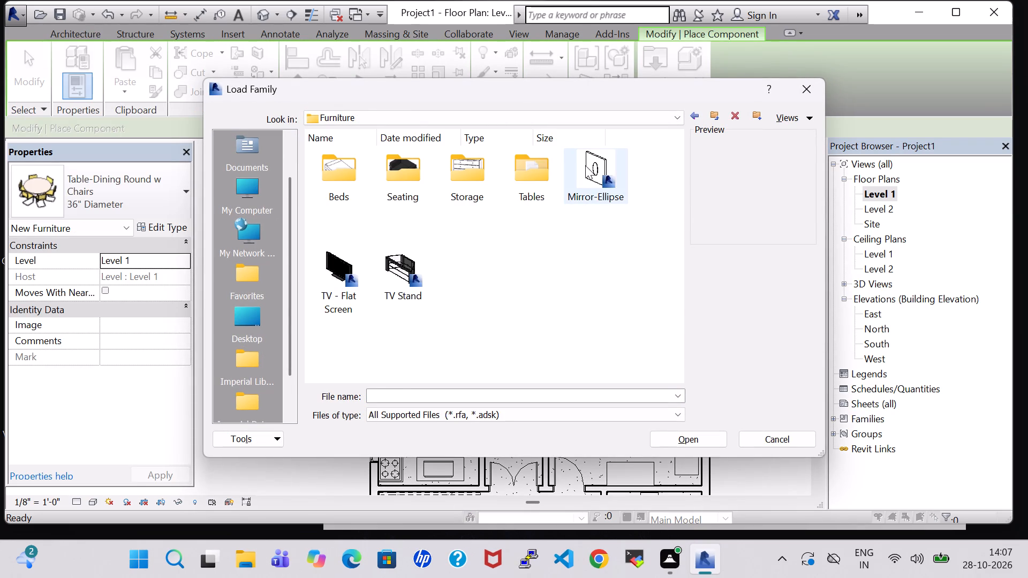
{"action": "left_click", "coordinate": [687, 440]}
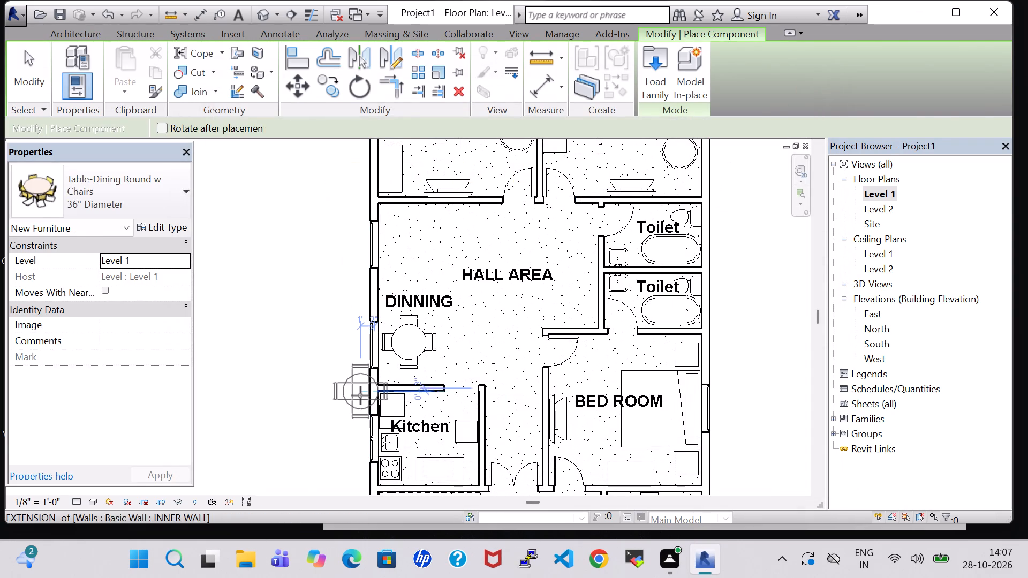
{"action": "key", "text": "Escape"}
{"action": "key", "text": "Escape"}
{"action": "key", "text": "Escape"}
Place one 24" x 48" Mirror-Ellipse on the dining-side face of the wall between the dining area and kitchen, near the exterior wall.
{"action": "left_click", "coordinate": [155, 72]}
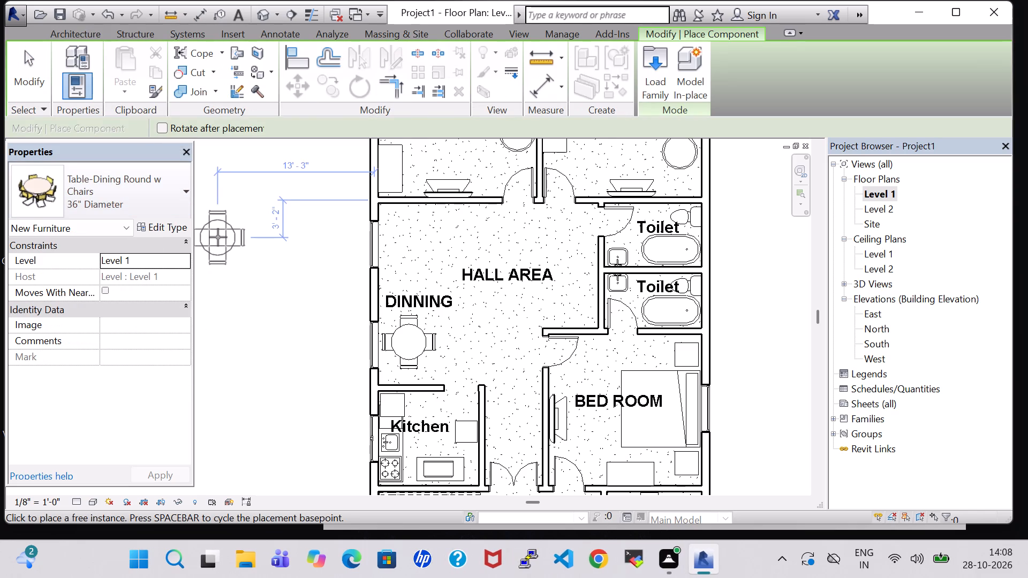
{"action": "key", "text": "Escape"}
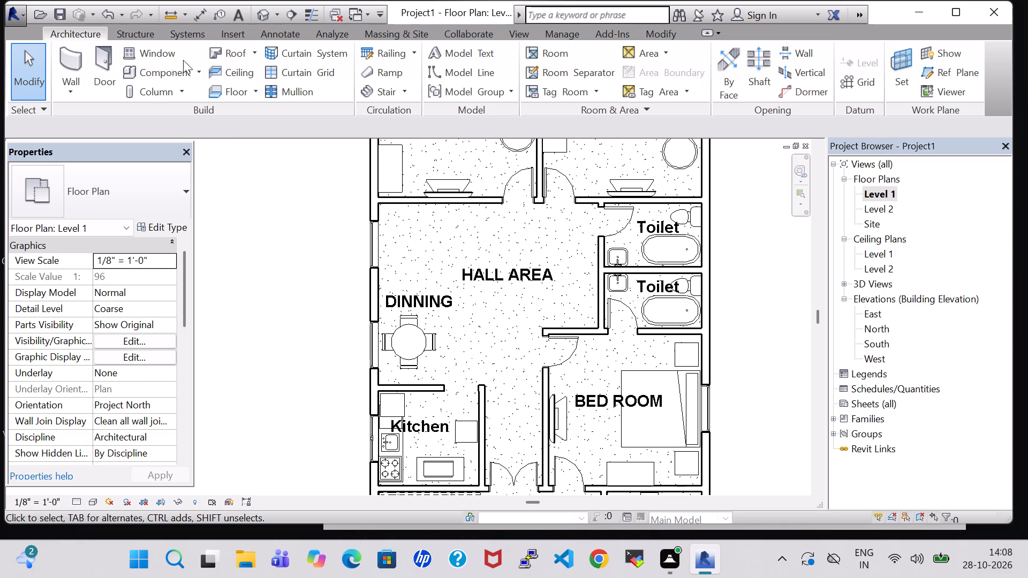
{"action": "left_click", "coordinate": [143, 81]}
{"action": "left_click", "coordinate": [146, 70]}
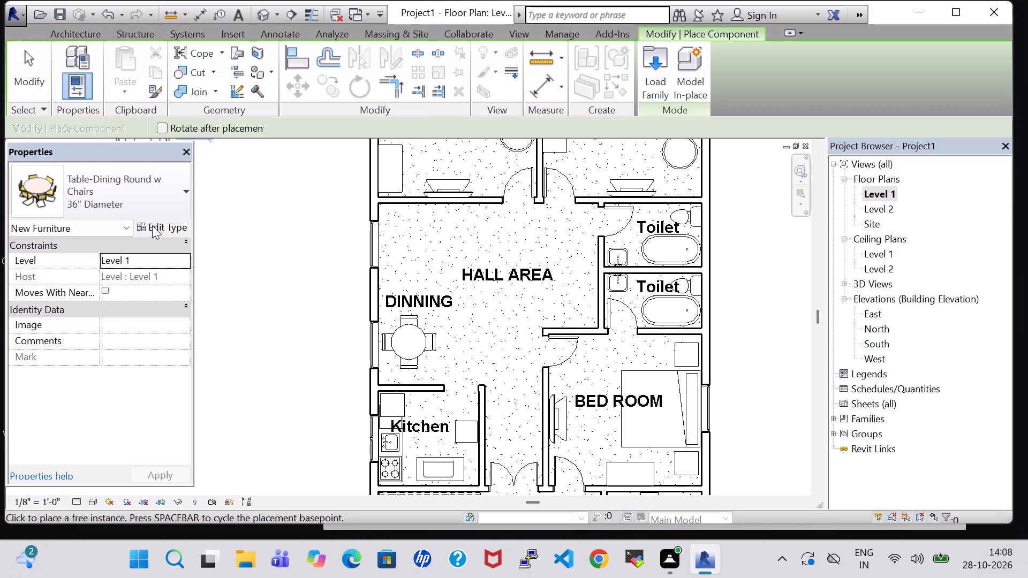
{"action": "left_click", "coordinate": [152, 225]}
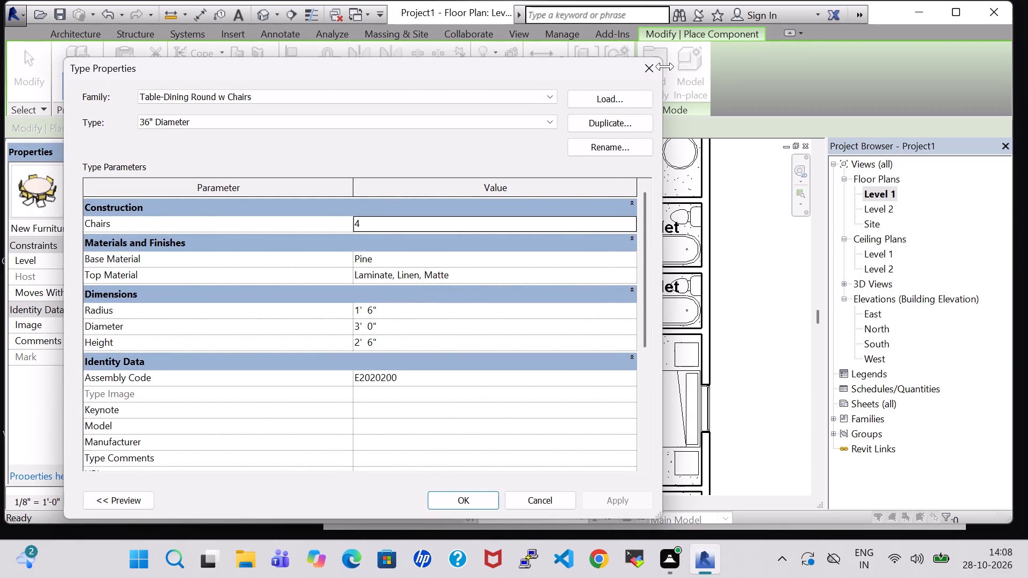
{"action": "left_click", "coordinate": [659, 67]}
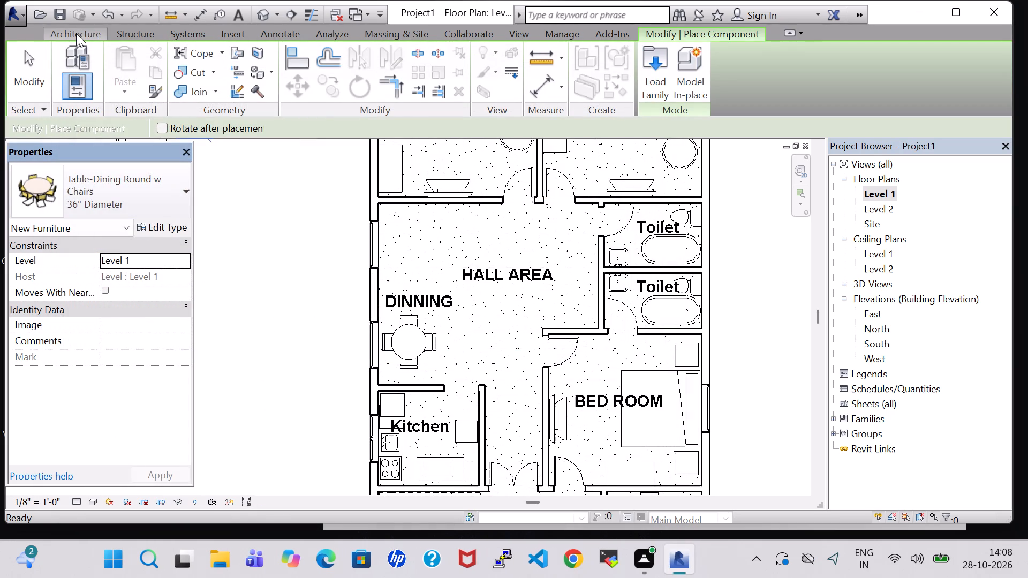
{"action": "left_click", "coordinate": [76, 33]}
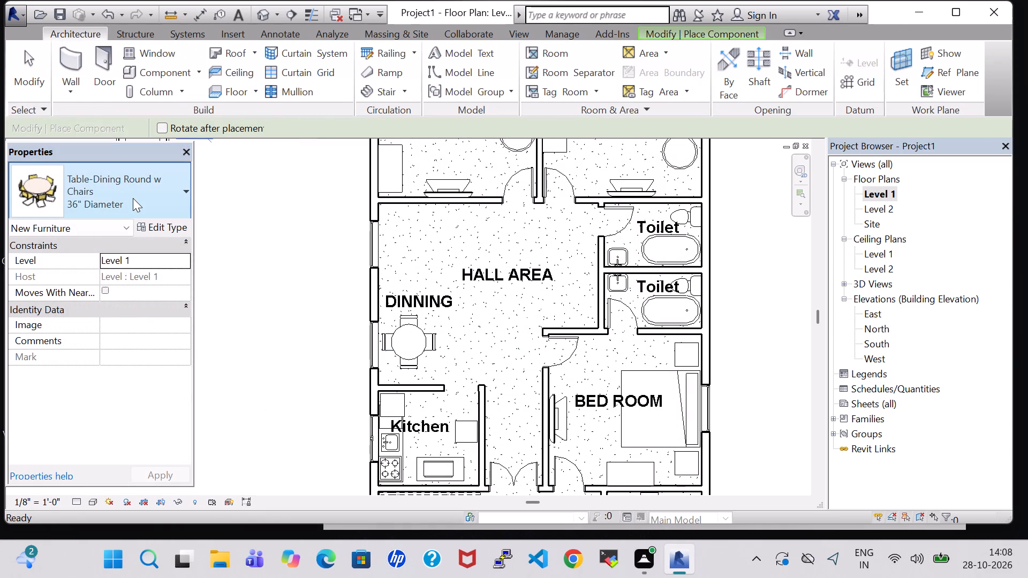
{"action": "left_click", "coordinate": [133, 198]}
{"action": "key", "text": "m"}
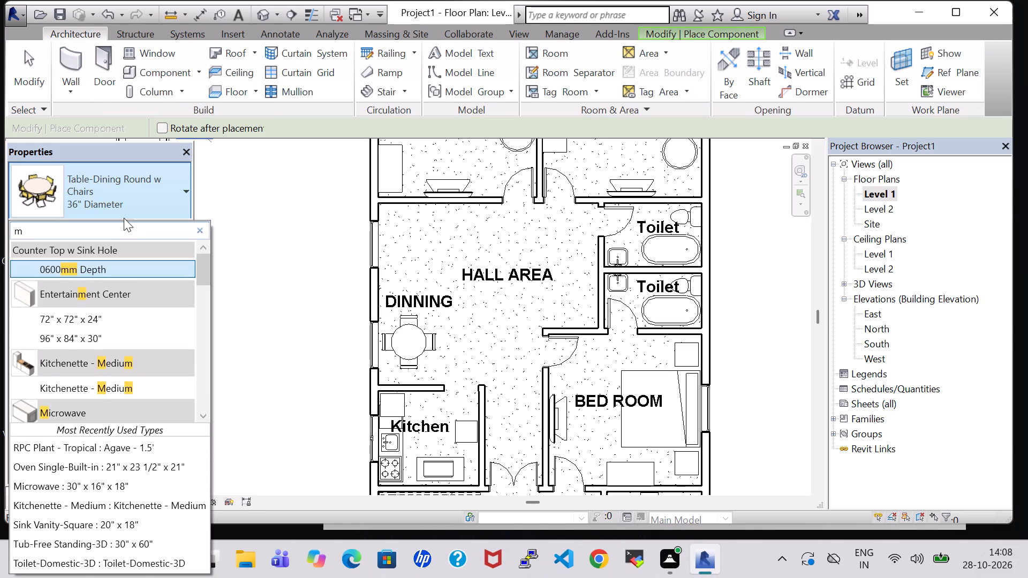
{"action": "key", "text": "i"}
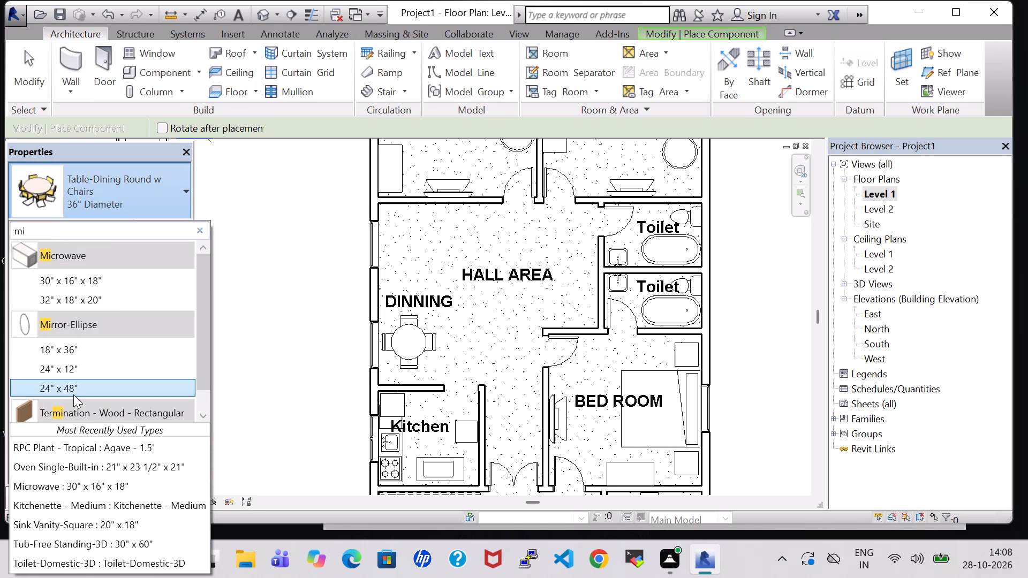
{"action": "left_click", "coordinate": [73, 389]}
{"action": "scroll", "coordinate": [440, 383], "scroll_direction": "up", "scroll_amount": 9}
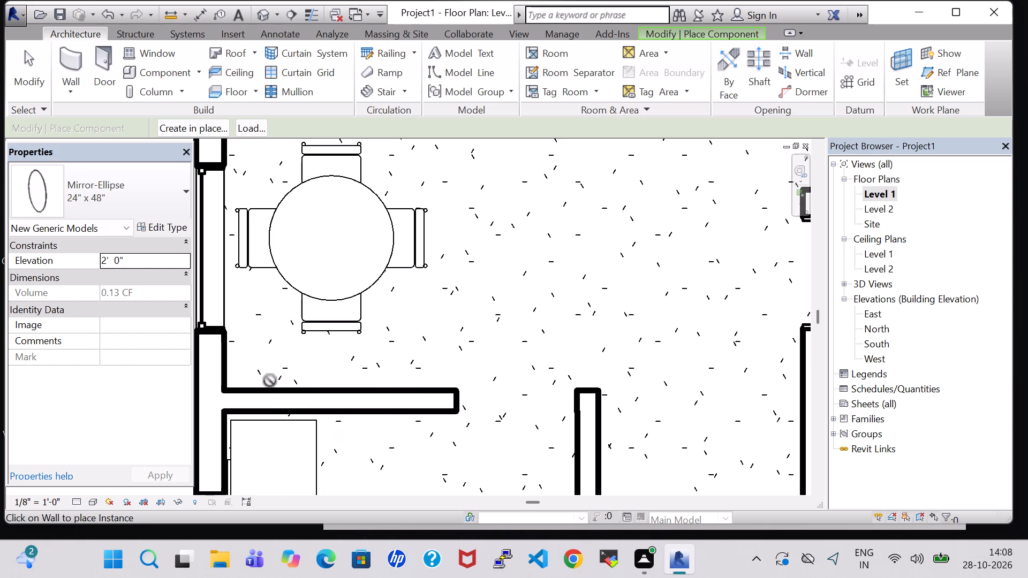
{"action": "left_click", "coordinate": [285, 384]}
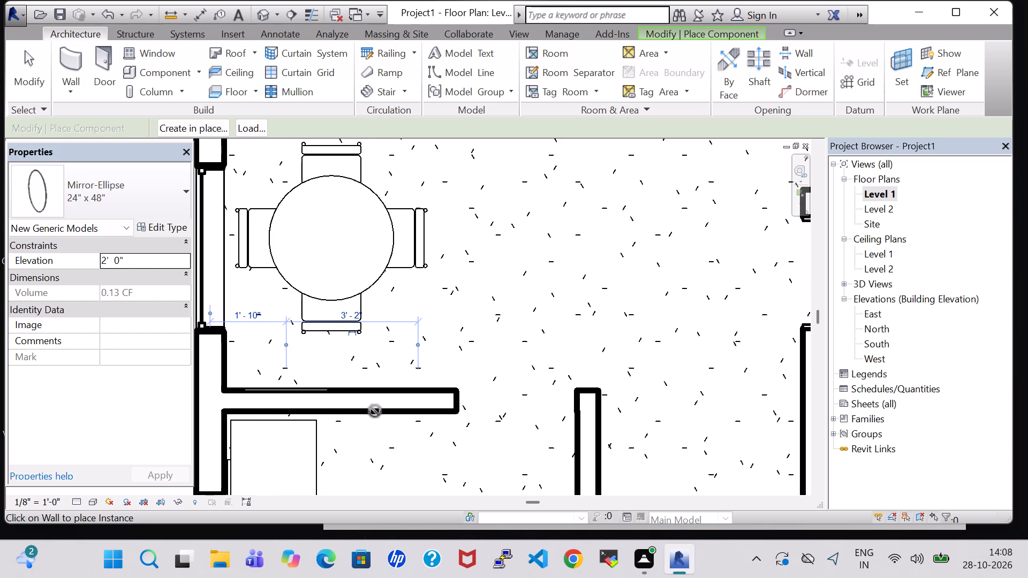
{"action": "scroll", "coordinate": [455, 389], "scroll_direction": "down", "scroll_amount": 4}
{"action": "key", "text": "Escape"}
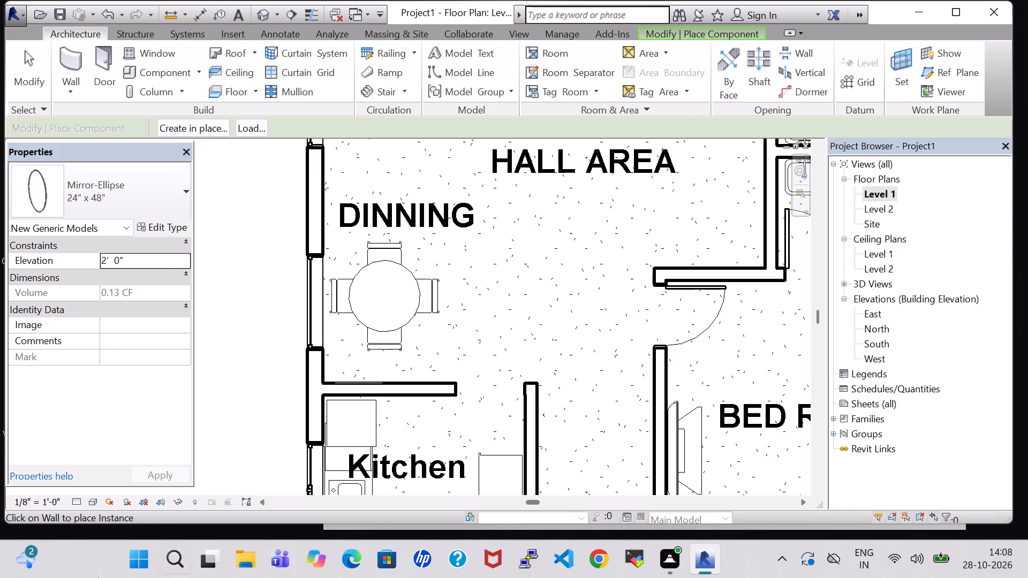
{"action": "key", "text": "Escape"}
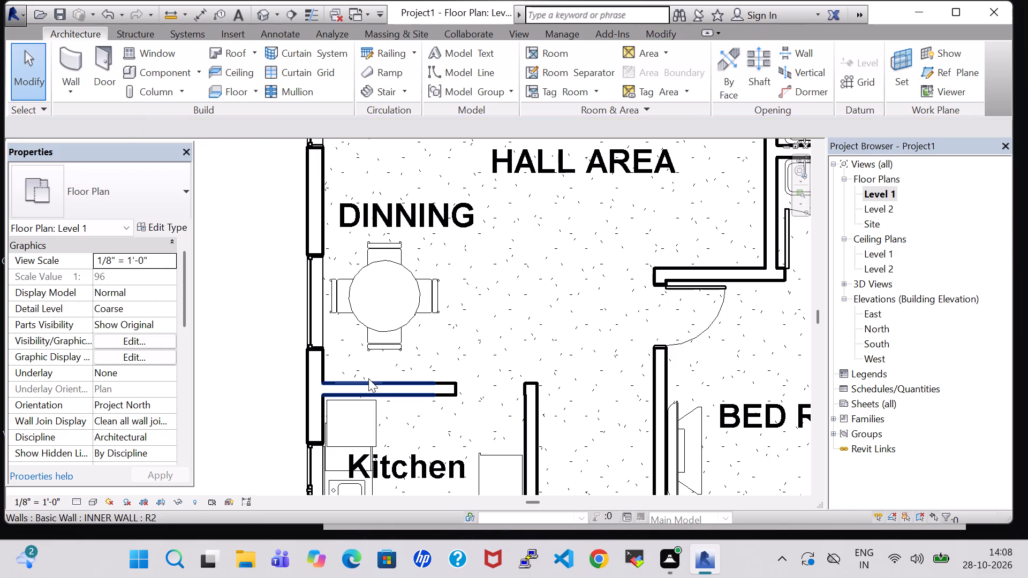
Load the Sink Vanity-Round family from the Plumbing library's Architectural, Fixtures, Sinks folder.
{"action": "left_click", "coordinate": [160, 73]}
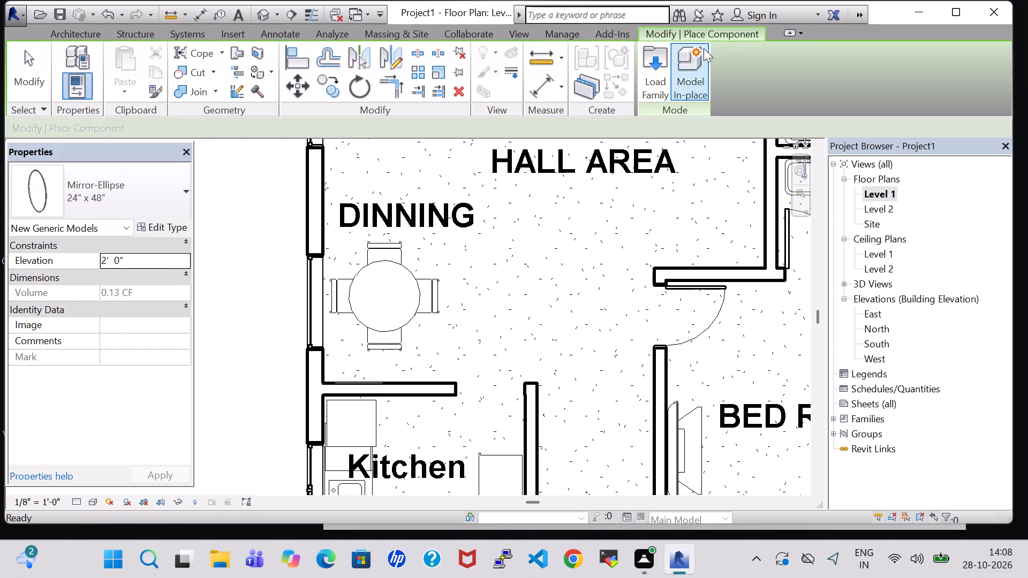
{"action": "left_click", "coordinate": [654, 68]}
{"action": "scroll", "coordinate": [527, 295], "scroll_direction": "down", "scroll_amount": 1}
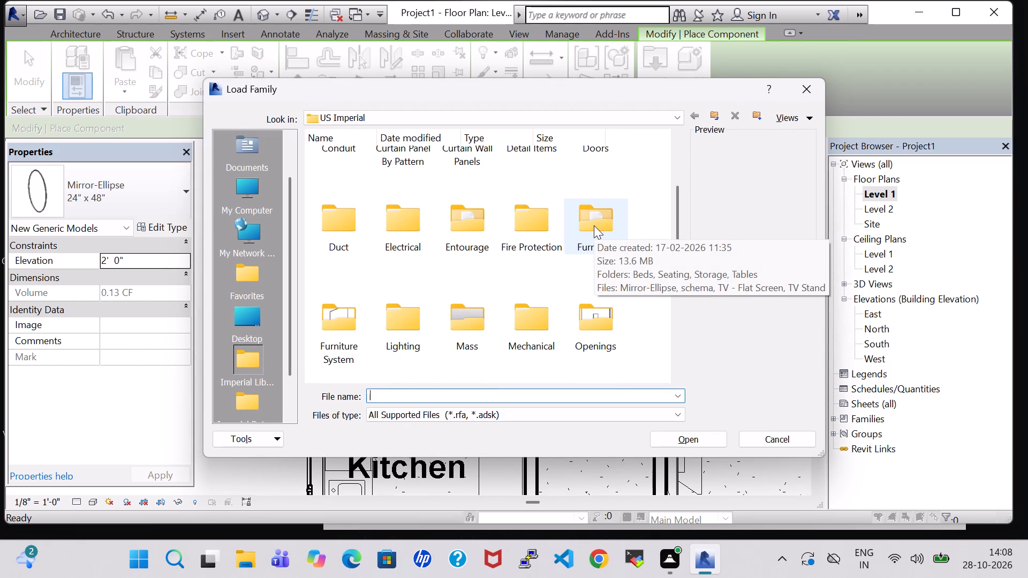
{"action": "scroll", "coordinate": [594, 225], "scroll_direction": "down", "scroll_amount": 1}
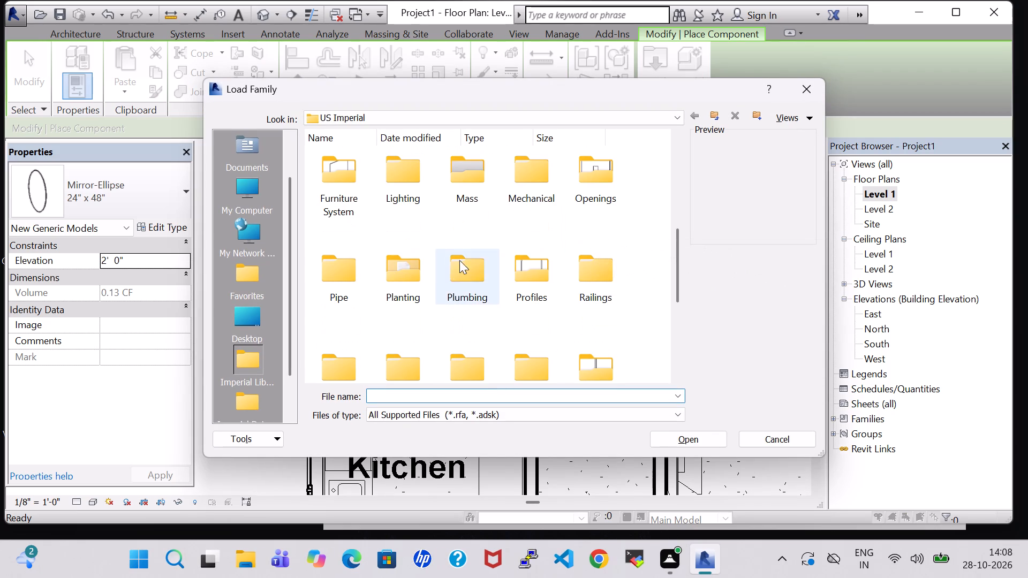
{"action": "double_click", "coordinate": [452, 265]}
{"action": "double_click", "coordinate": [357, 178]}
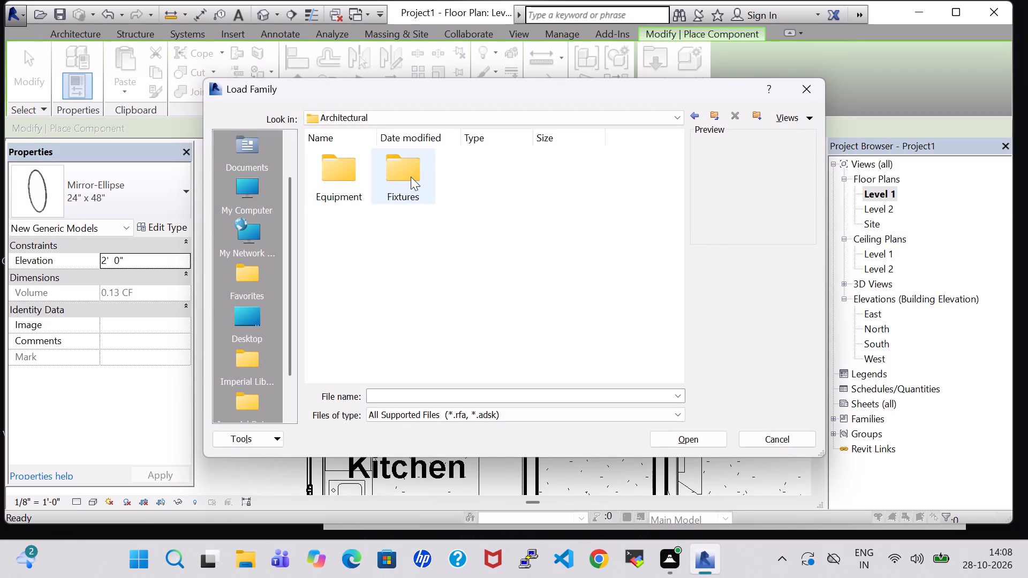
{"action": "double_click", "coordinate": [411, 177]}
{"action": "double_click", "coordinate": [587, 177]}
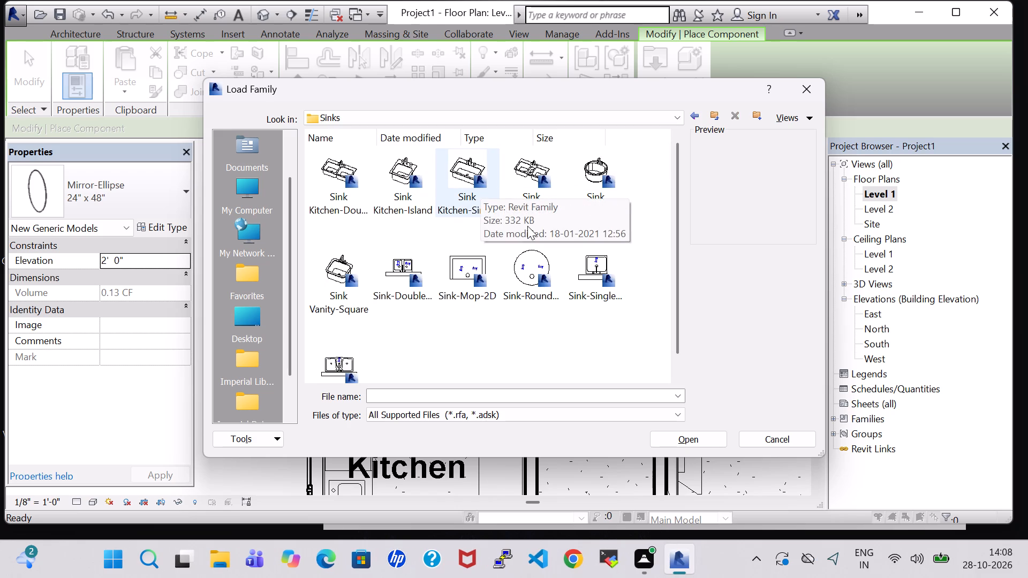
{"action": "left_click", "coordinate": [598, 178]}
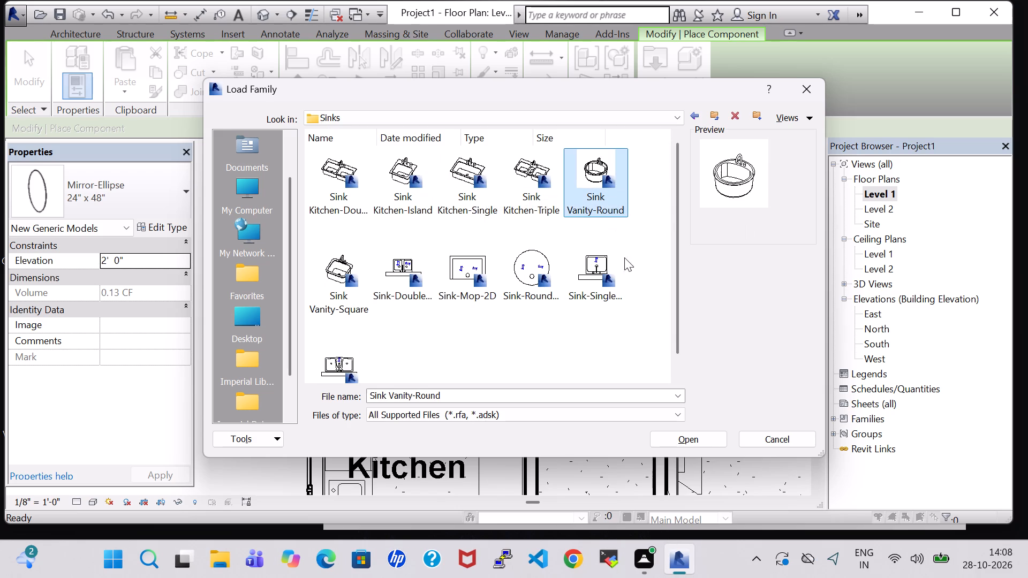
{"action": "left_click", "coordinate": [698, 438]}
Place one 19" x 19" round vanity sink, rotated two quarter turns, in front of the mirror against the dining-kitchen wall.
{"action": "scroll", "coordinate": [383, 373], "scroll_direction": "up", "scroll_amount": 4}
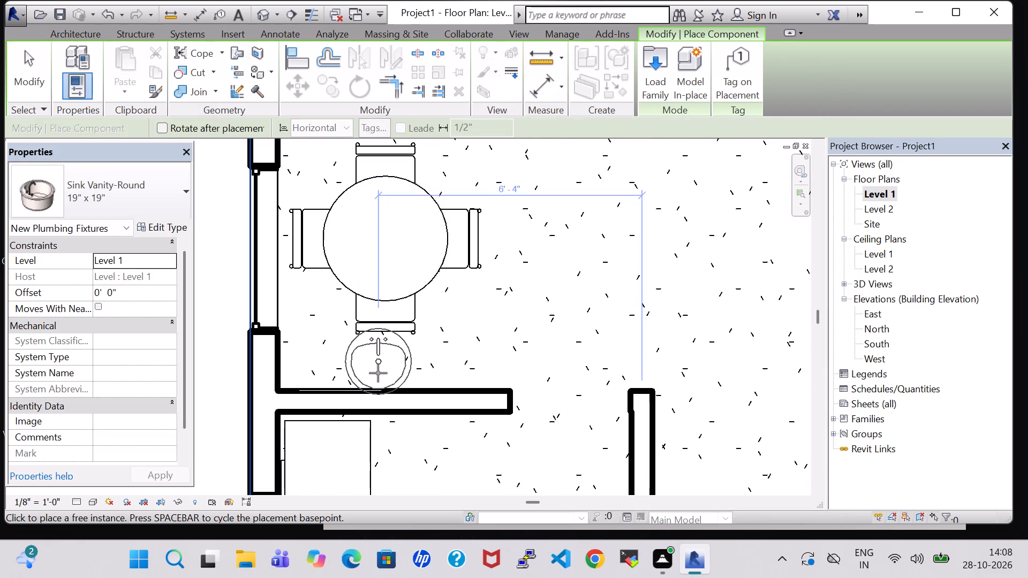
{"action": "key", "text": "space"}
{"action": "key", "text": "space"}
{"action": "scroll", "coordinate": [320, 363], "scroll_direction": "up", "scroll_amount": 2}
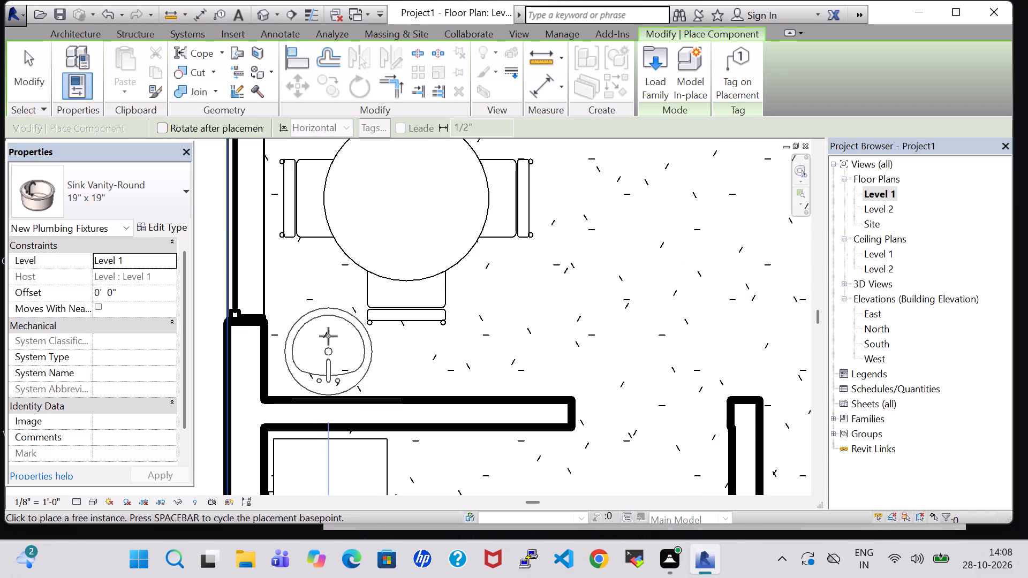
{"action": "left_click", "coordinate": [328, 339]}
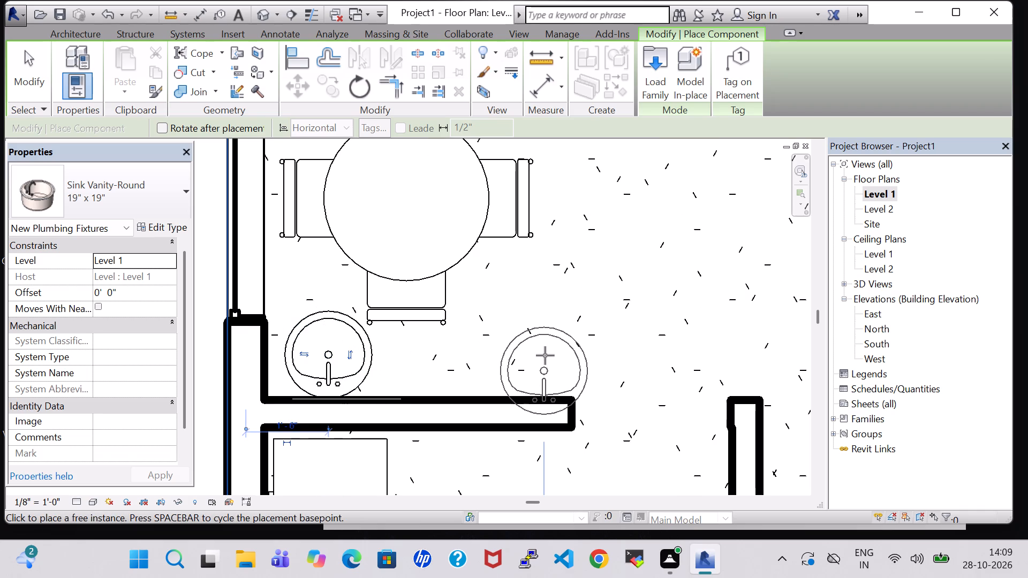
{"action": "key", "text": "Escape"}
{"action": "key", "text": "Escape"}
{"action": "key", "text": "Escape"}
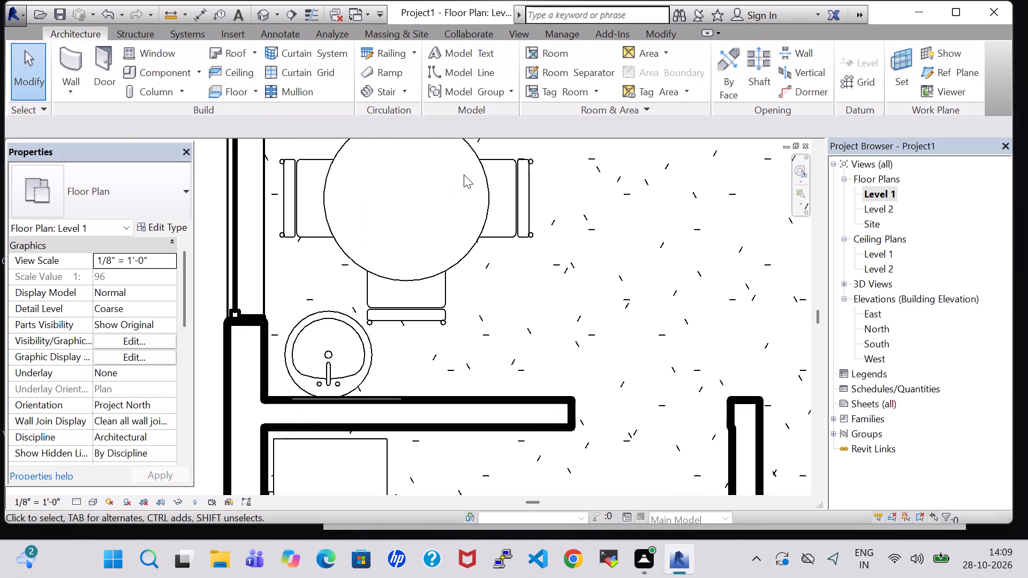
Move the round dining table right by three nudges, away from the exterior wall.
{"action": "left_click", "coordinate": [487, 163]}
{"action": "key", "text": "Right"}
{"action": "key", "text": "Right"}
{"action": "key", "text": "Right"}
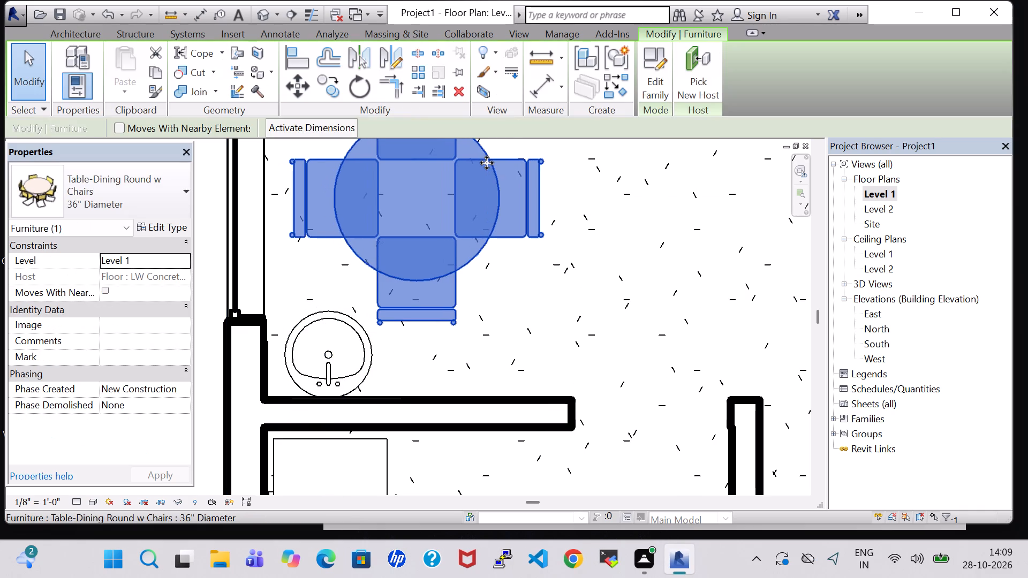
Nudge the round dining table one more step right and one step up, away from the sink.
{"action": "key", "text": "Right"}
{"action": "key", "text": "Up"}
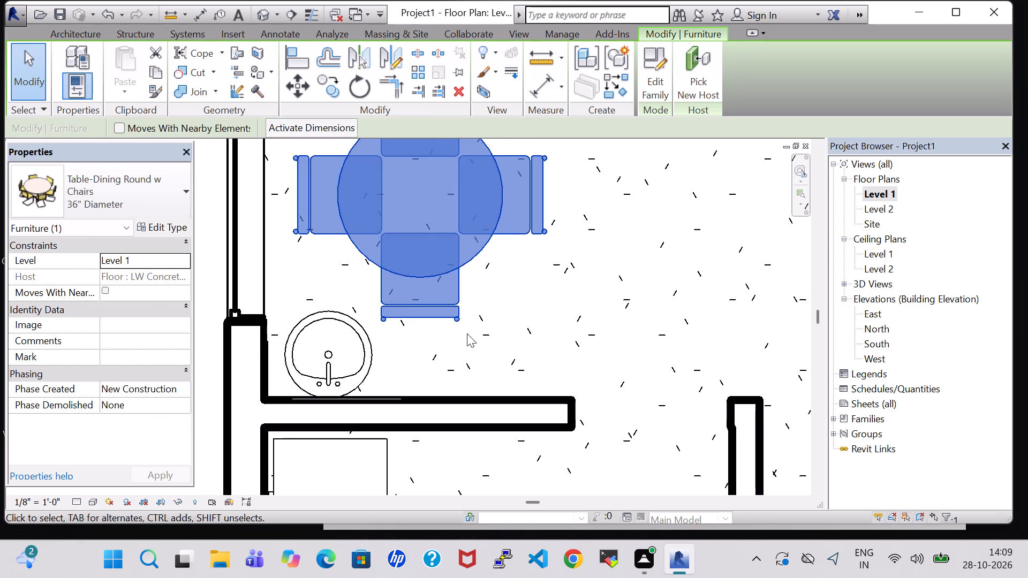
{"action": "left_click", "coordinate": [467, 372]}
Set the offset of the 19" x 19" round vanity sink in the dining area to 2' 0".
{"action": "left_click", "coordinate": [316, 312]}
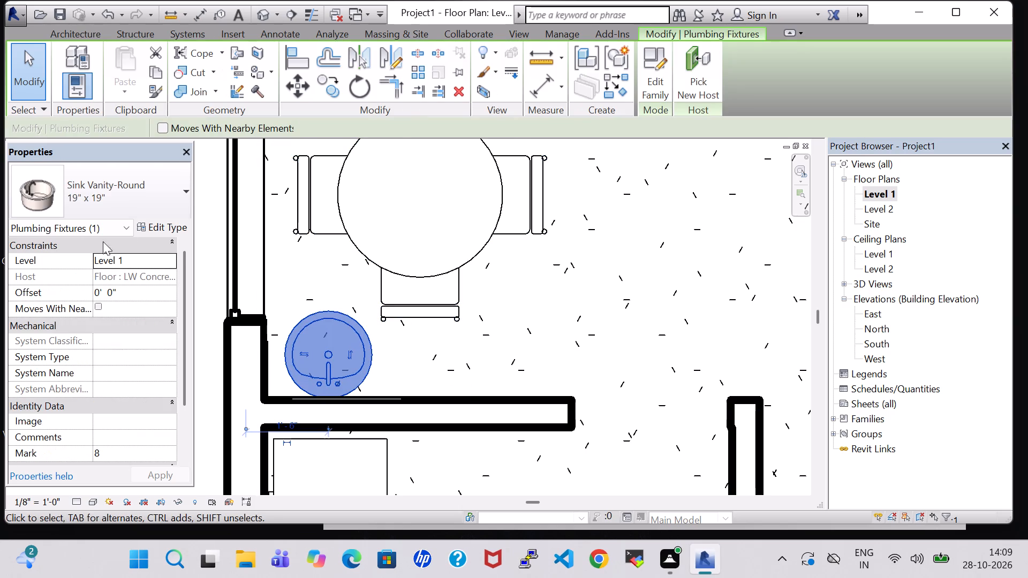
{"action": "left_click", "coordinate": [161, 224]}
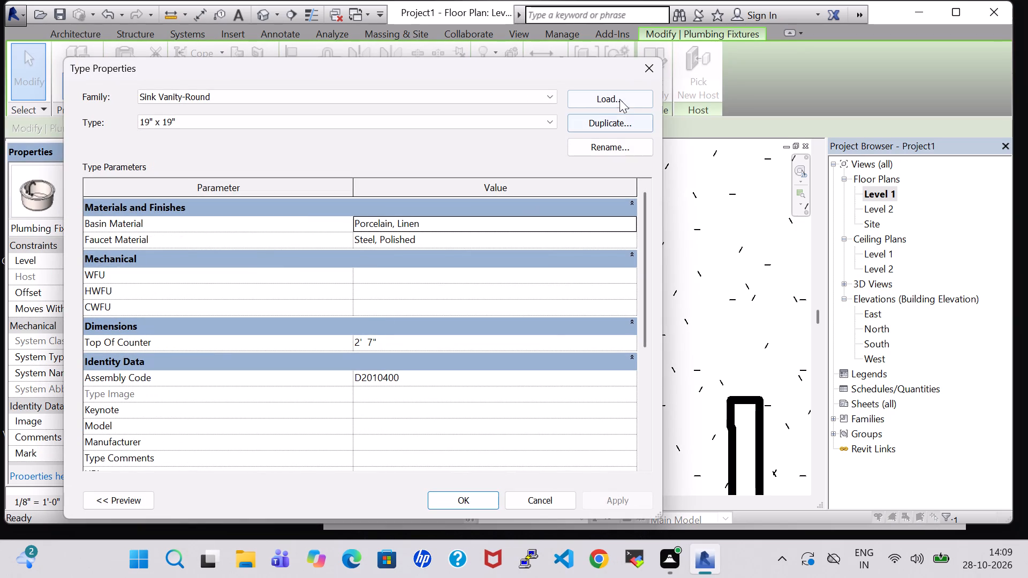
{"action": "left_click", "coordinate": [651, 63]}
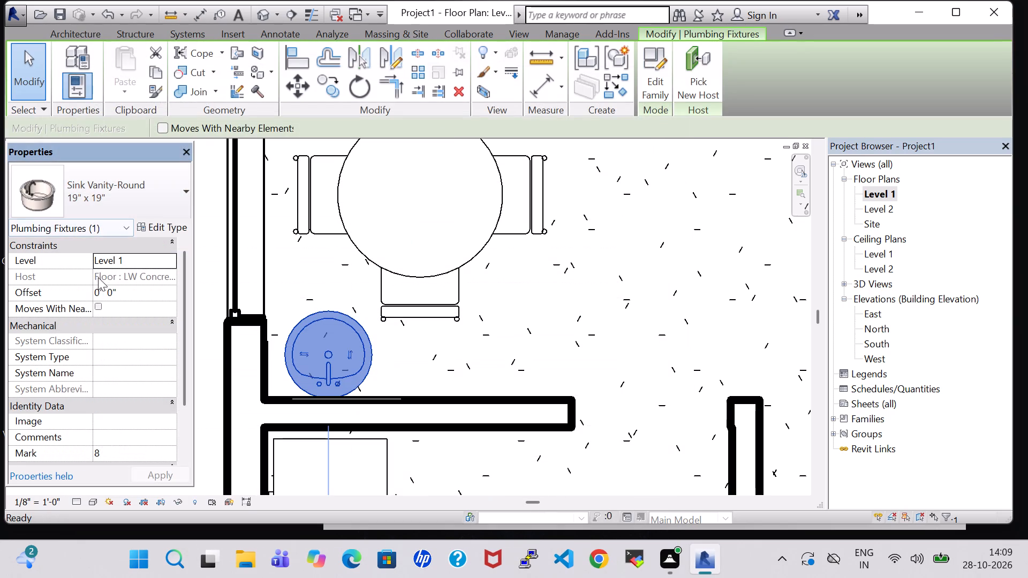
{"action": "left_click", "coordinate": [99, 293]}
{"action": "key", "text": "Right"}
{"action": "key", "text": "BackSpace"}
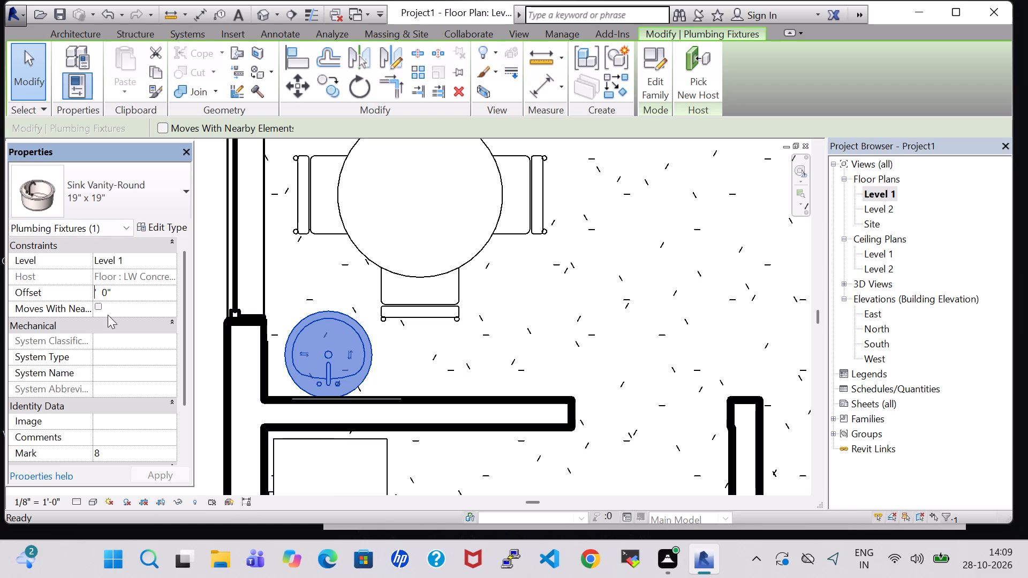
{"action": "key", "text": "2"}
{"action": "key", "text": "Return"}
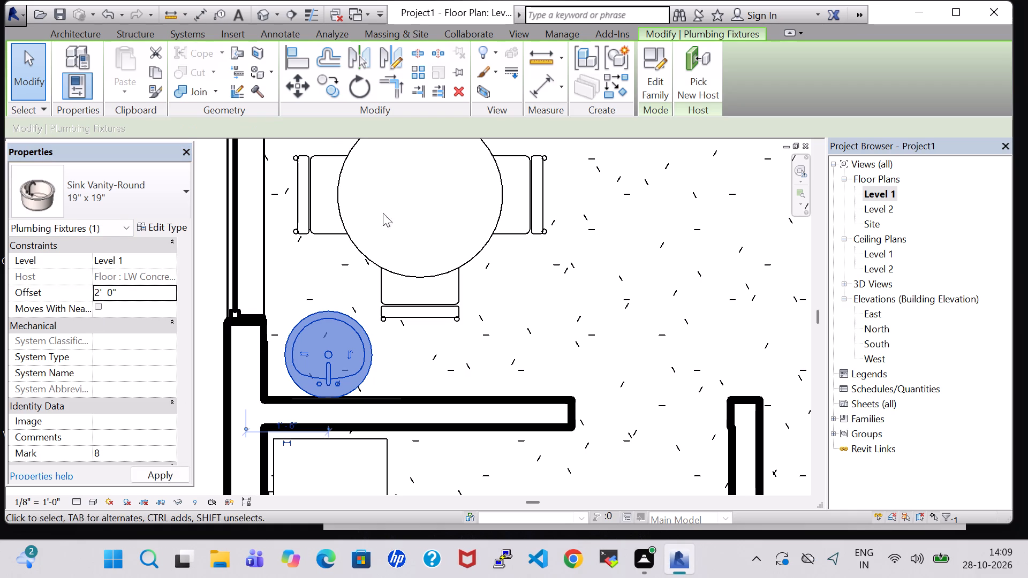
In the 3D view, raise the elliptical mirror behind the dining-area sink to an elevation of 5' 0".
{"action": "left_click", "coordinate": [257, 14]}
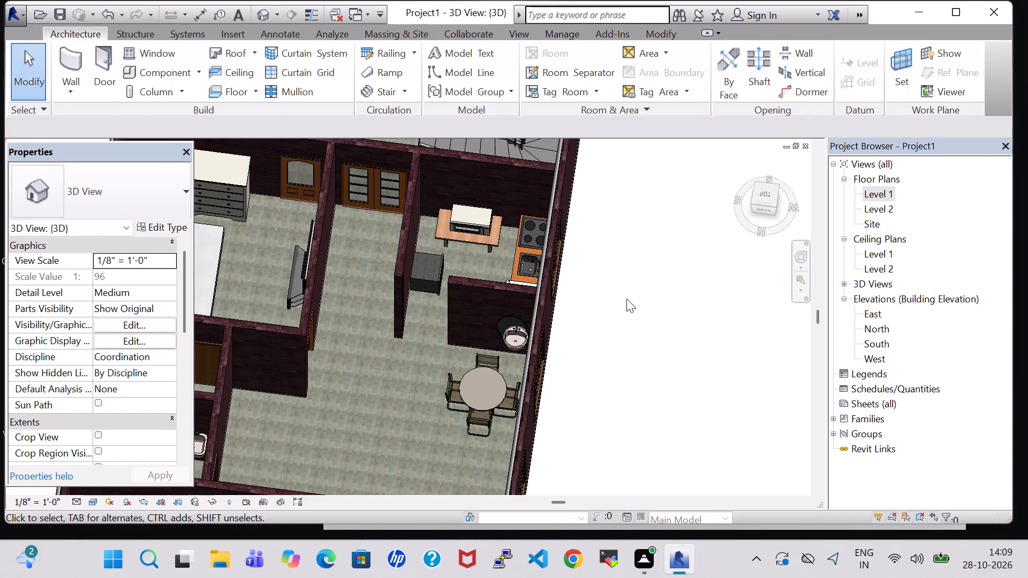
{"action": "middle_click_drag", "start_coordinate": [629, 337], "coordinate": [659, 308], "text": "shift"}
{"action": "scroll", "coordinate": [581, 311], "scroll_direction": "up", "scroll_amount": 5}
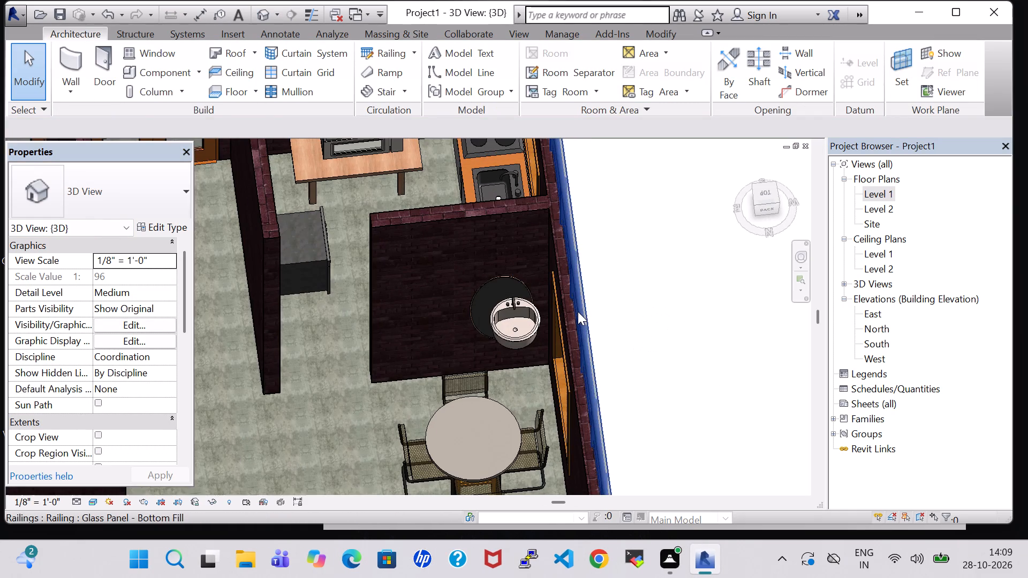
{"action": "left_click", "coordinate": [507, 278]}
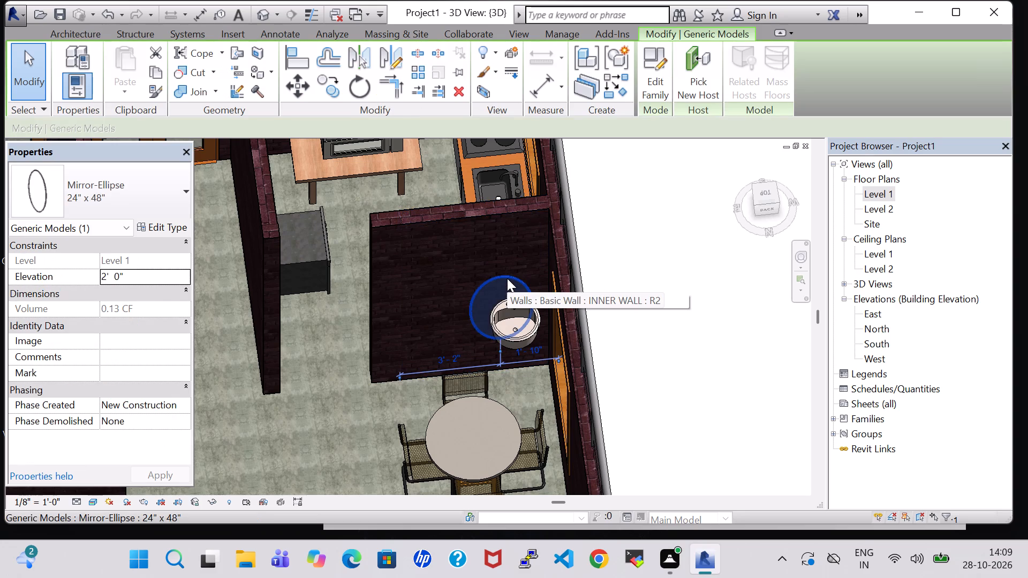
{"action": "key", "text": "Up"}
{"action": "key", "text": "Up"}
{"action": "key", "text": "Up"}
{"action": "key", "text": "Up"}
{"action": "key", "text": "Up"}
{"action": "key", "text": "Up"}
{"action": "key", "text": "Up"}
{"action": "key", "text": "Up"}
{"action": "key", "text": "Up"}
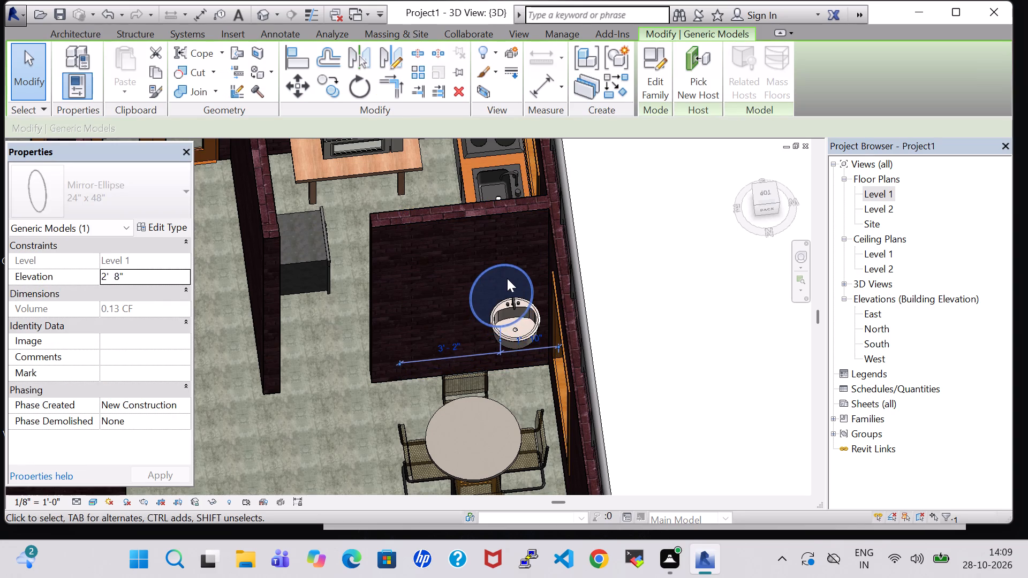
{"action": "key", "text": "Up"}
{"action": "key", "text": "Up"}
{"action": "key", "text": "Up"}
{"action": "key", "text": "Up"}
{"action": "key", "text": "Up"}
{"action": "key", "text": "Up"}
{"action": "key", "text": "Up"}
{"action": "key", "text": "Up"}
{"action": "key", "text": "Up"}
{"action": "key", "text": "Up"}
{"action": "key", "text": "Up"}
{"action": "key", "text": "Up"}
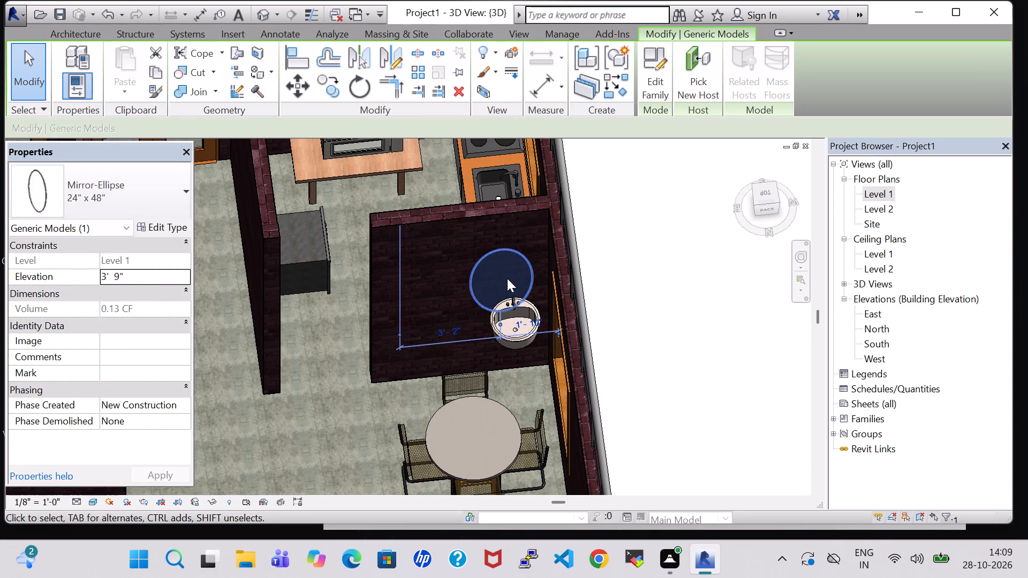
{"action": "key", "text": "Up"}
{"action": "key", "text": "Up"}
{"action": "key", "text": "Up"}
{"action": "key", "text": "Up"}
{"action": "key", "text": "Up"}
{"action": "key", "text": "Up"}
{"action": "key", "text": "Up"}
{"action": "key", "text": "Up"}
{"action": "key", "text": "Up"}
{"action": "key", "text": "Up"}
{"action": "key", "text": "Up"}
{"action": "key", "text": "Up"}
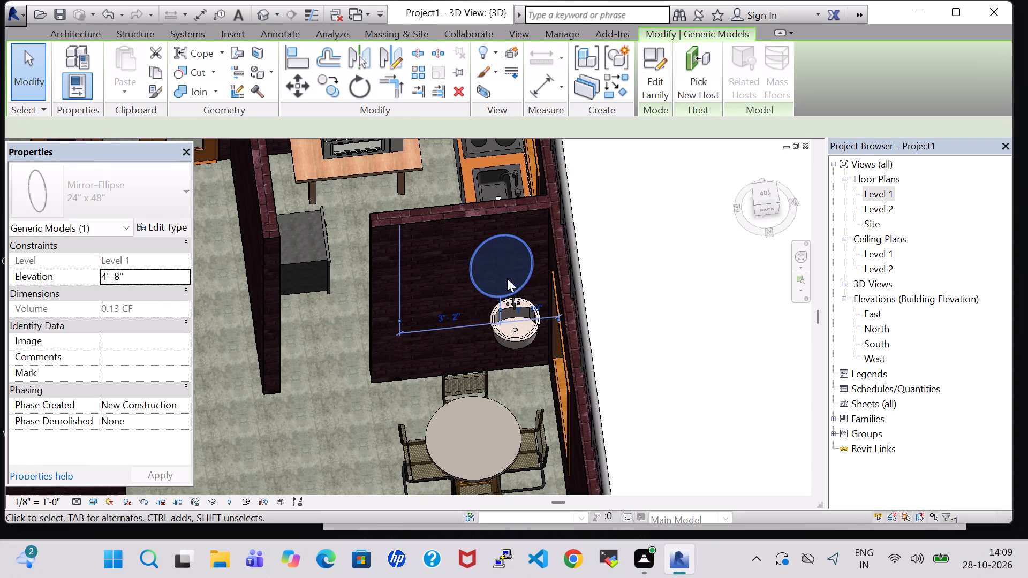
{"action": "key", "text": "Up"}
{"action": "key", "text": "Up"}
{"action": "key", "text": "Up"}
Shift the elliptical mirror four nudges toward the exterior wall, over the round sink.
{"action": "key", "text": "Right"}
{"action": "key", "text": "Right"}
{"action": "key", "text": "Right"}
{"action": "key", "text": "Right"}
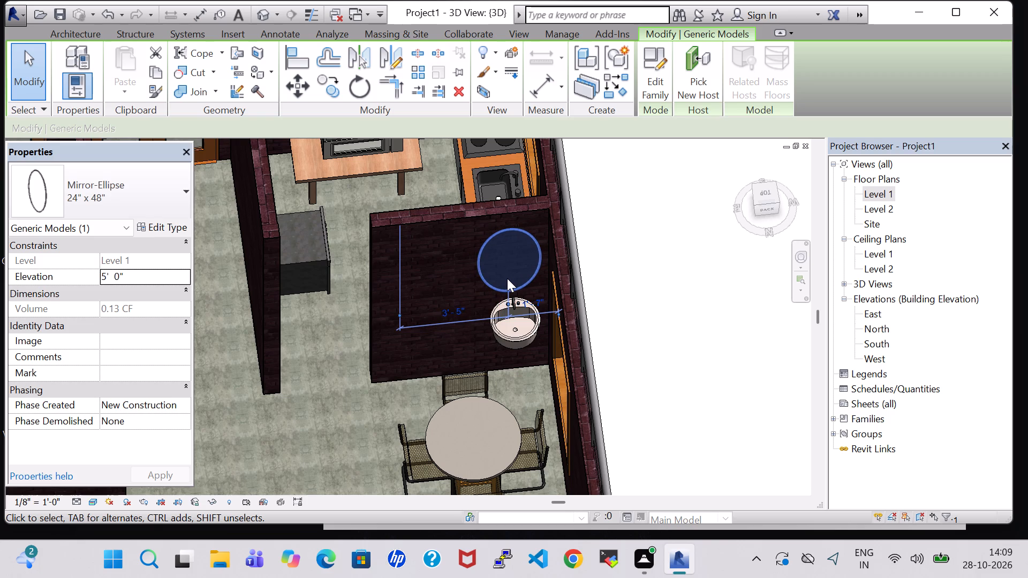
{"action": "left_click", "coordinate": [678, 344]}
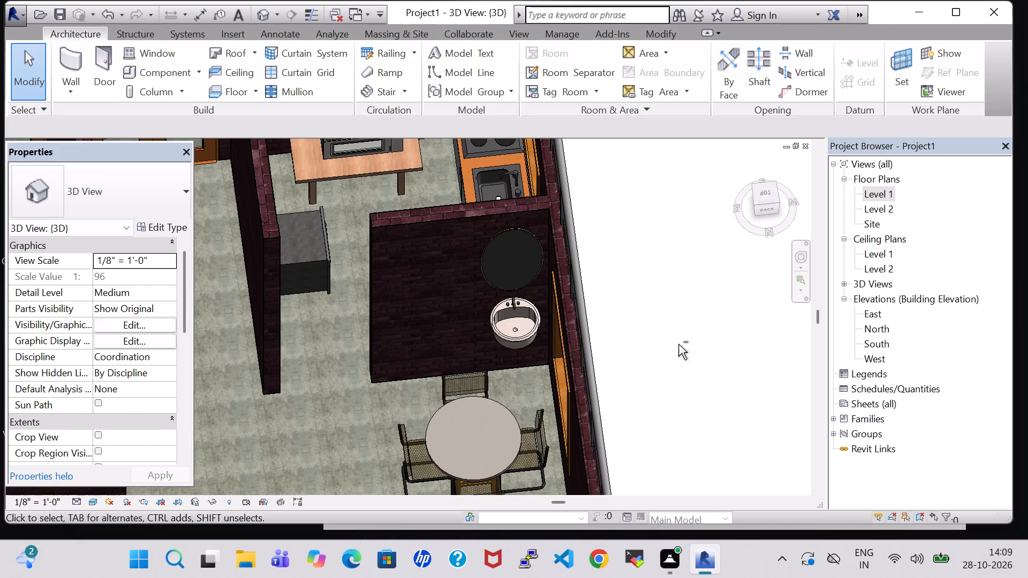
Examine the mirror and round sink on the dining-side wall up close in 3D.
{"action": "middle_click_drag", "start_coordinate": [678, 344], "coordinate": [656, 341], "text": "shift"}
{"action": "middle_click_drag", "start_coordinate": [639, 327], "coordinate": [649, 285], "text": "shift"}
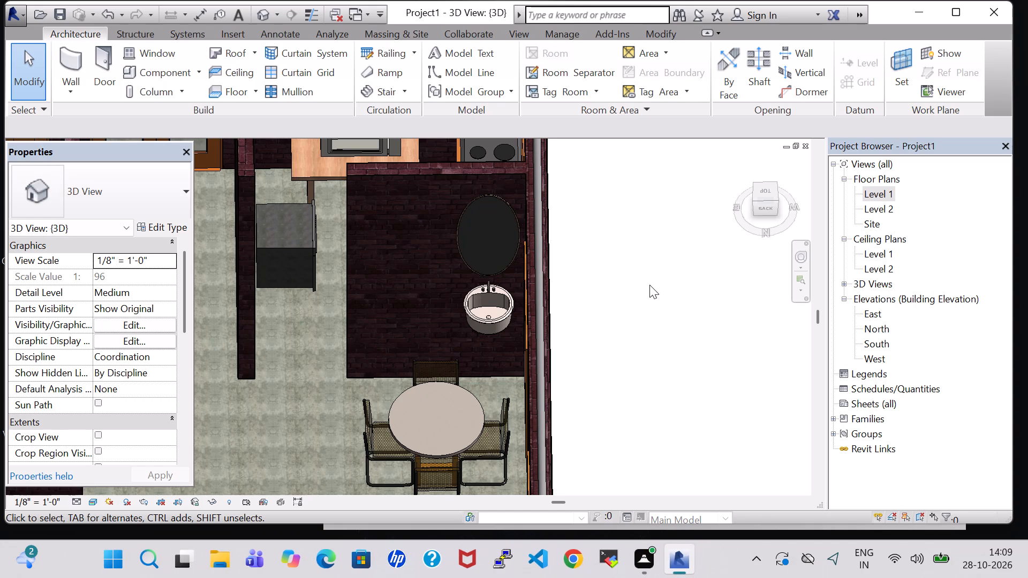
{"action": "middle_click_drag", "start_coordinate": [644, 292], "coordinate": [649, 265], "text": "shift"}
{"action": "middle_click_drag", "start_coordinate": [649, 253], "coordinate": [638, 362]}
{"action": "scroll", "coordinate": [634, 362], "scroll_direction": "up", "scroll_amount": 2, "text": "shift"}
{"action": "scroll", "coordinate": [634, 362], "scroll_direction": "up", "scroll_amount": 3}
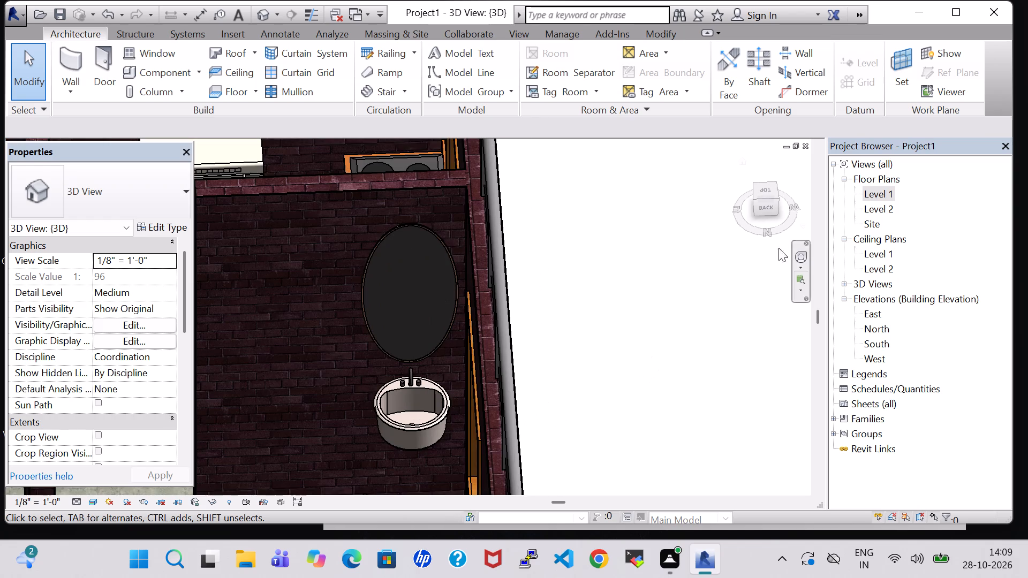
Return to the Level 1 floor plan and review the overall room layout.
{"action": "double_click", "coordinate": [888, 191]}
{"action": "scroll", "coordinate": [573, 283], "scroll_direction": "down", "scroll_amount": 2}
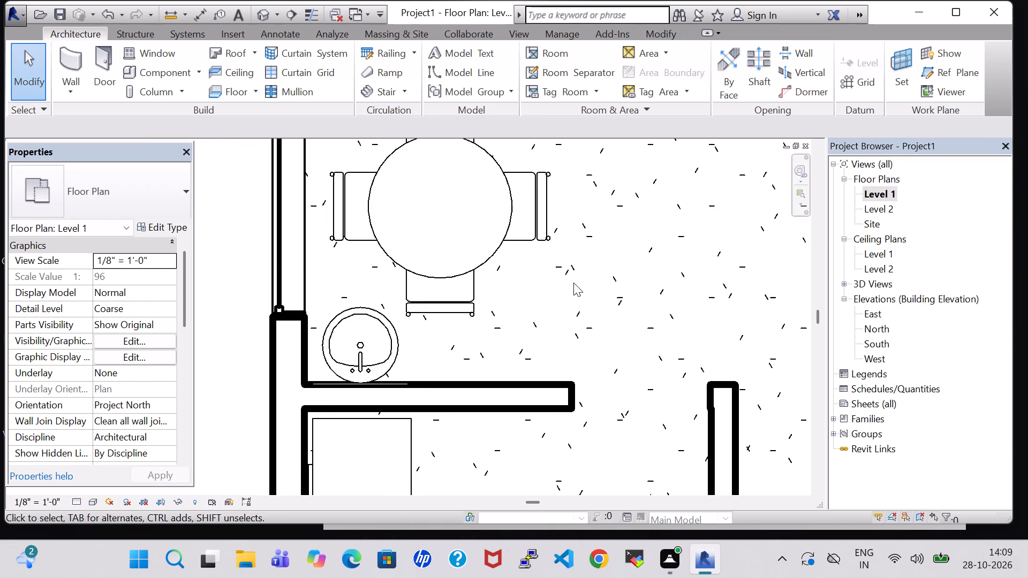
{"action": "scroll", "coordinate": [573, 283], "scroll_direction": "down", "scroll_amount": 4}
{"action": "middle_click_drag", "start_coordinate": [630, 260], "coordinate": [515, 333]}
{"action": "scroll", "coordinate": [515, 333], "scroll_direction": "down", "scroll_amount": 3}
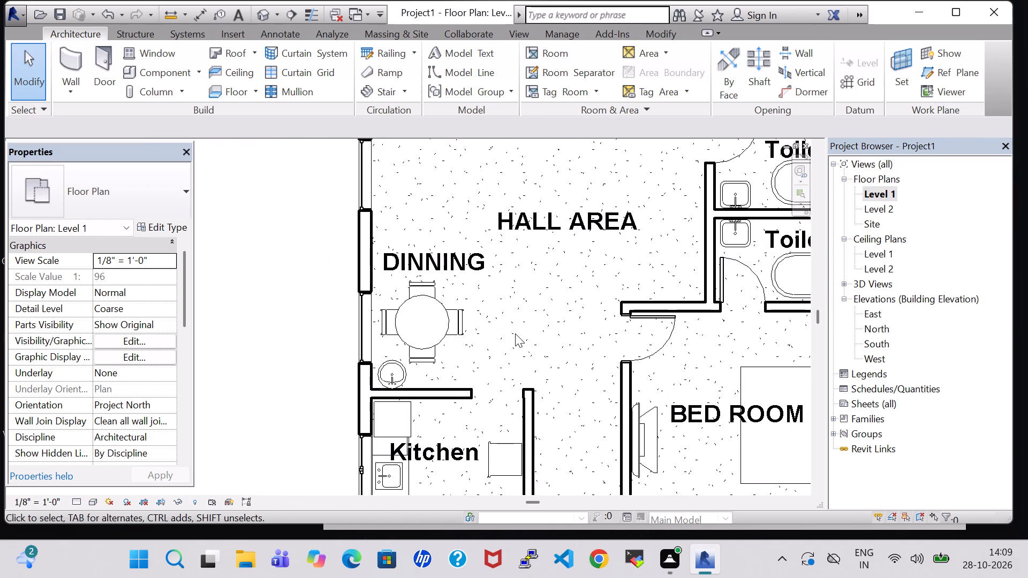
{"action": "scroll", "coordinate": [515, 333], "scroll_direction": "down", "scroll_amount": 2}
{"action": "middle_click_drag", "start_coordinate": [524, 322], "coordinate": [481, 335]}
{"action": "scroll", "coordinate": [481, 335], "scroll_direction": "down", "scroll_amount": 2}
{"action": "middle_click_drag", "start_coordinate": [681, 283], "coordinate": [591, 316]}
{"action": "scroll", "coordinate": [591, 316], "scroll_direction": "down", "scroll_amount": 1}
{"action": "middle_click_drag", "start_coordinate": [632, 321], "coordinate": [655, 300]}
{"action": "scroll", "coordinate": [655, 300], "scroll_direction": "down", "scroll_amount": 1}
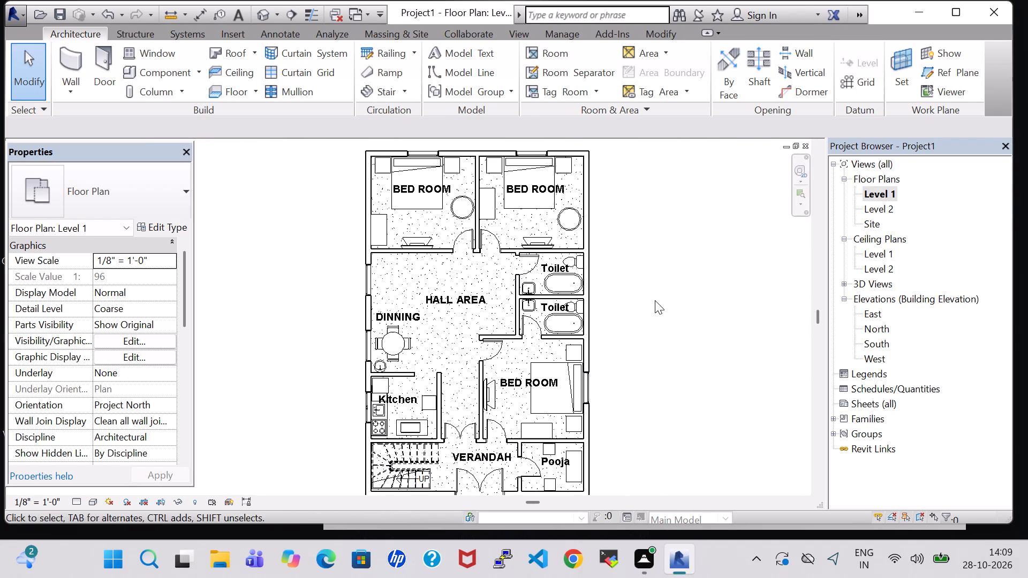
{"action": "middle_click_drag", "start_coordinate": [655, 300], "coordinate": [625, 292]}
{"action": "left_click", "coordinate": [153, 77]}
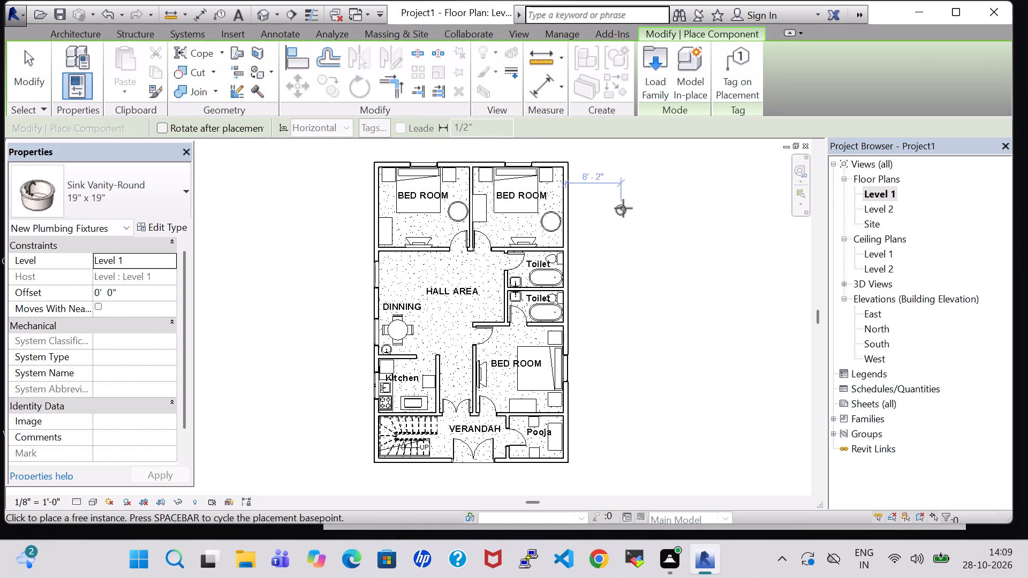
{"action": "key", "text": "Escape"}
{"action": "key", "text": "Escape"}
Load the Sofa-Corbu family from the Furniture library's Seating folder.
{"action": "left_click", "coordinate": [158, 71]}
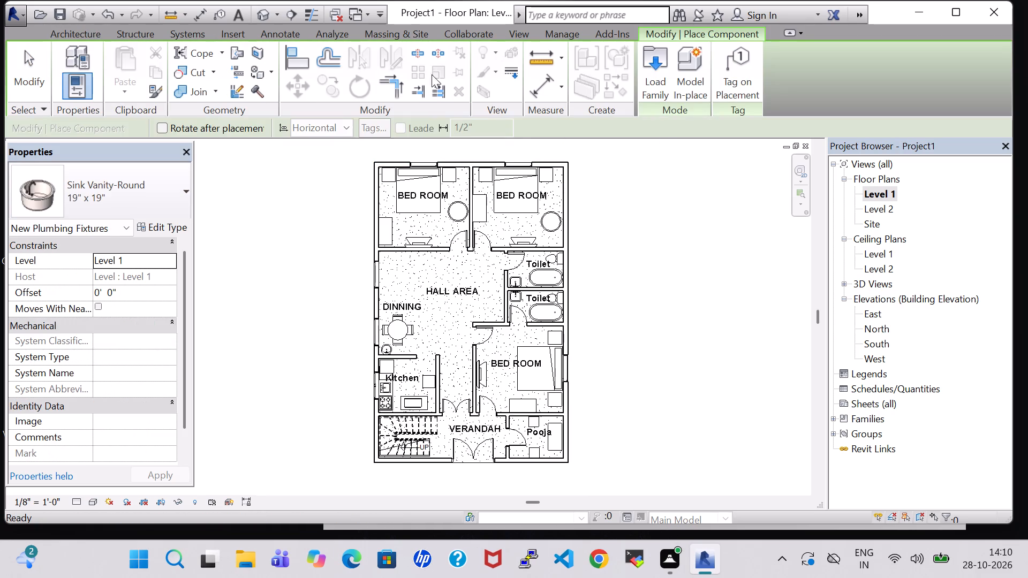
{"action": "left_click", "coordinate": [647, 74]}
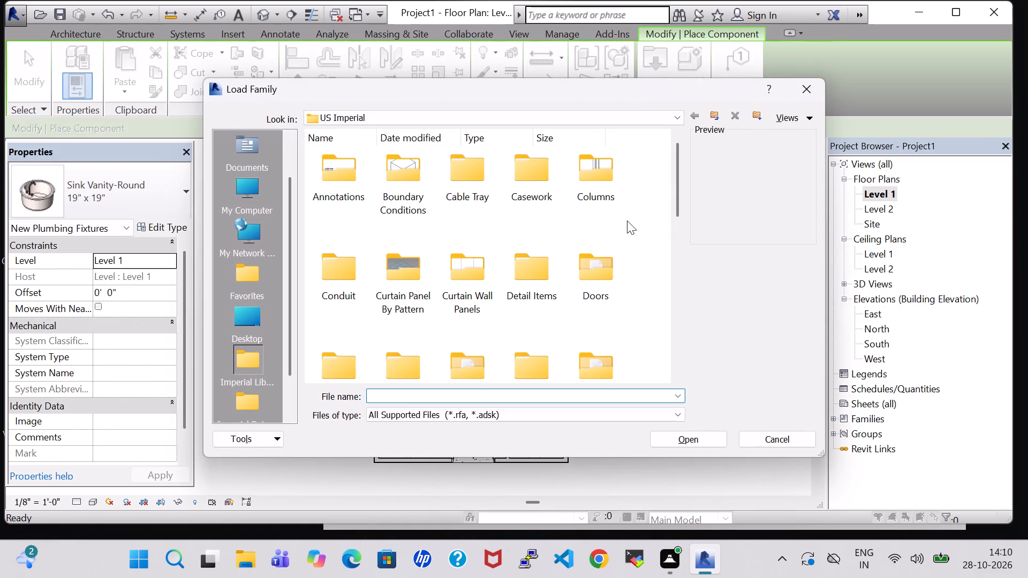
{"action": "scroll", "coordinate": [592, 235], "scroll_direction": "down", "scroll_amount": 1}
{"action": "double_click", "coordinate": [593, 233]}
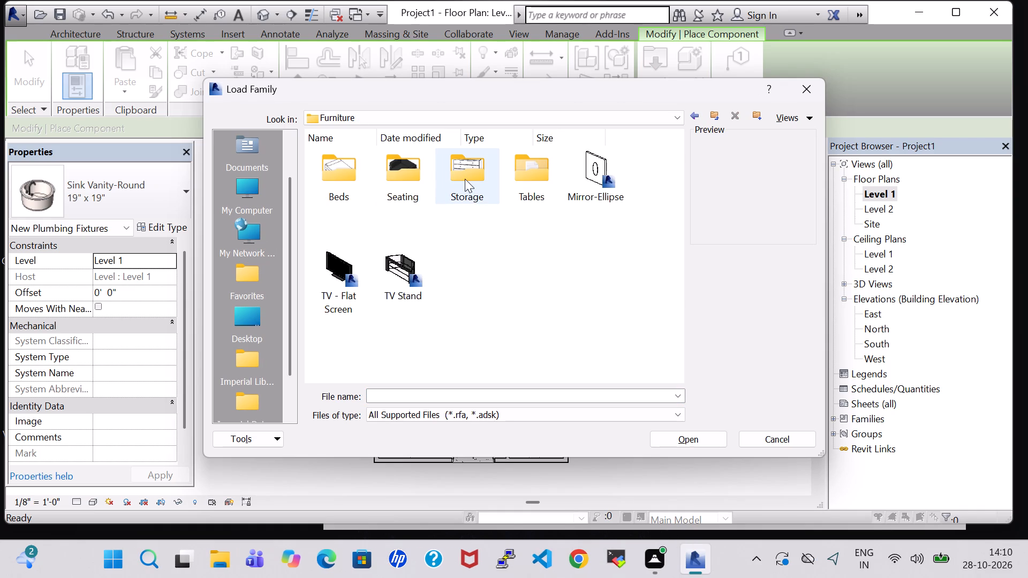
{"action": "double_click", "coordinate": [398, 179]}
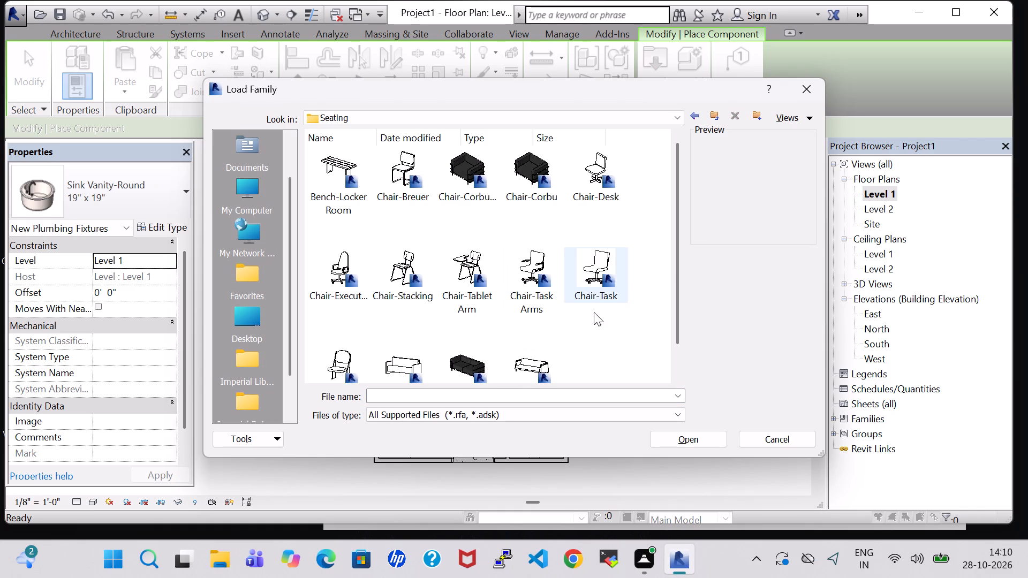
{"action": "left_click", "coordinate": [454, 351]}
{"action": "left_click", "coordinate": [710, 437]}
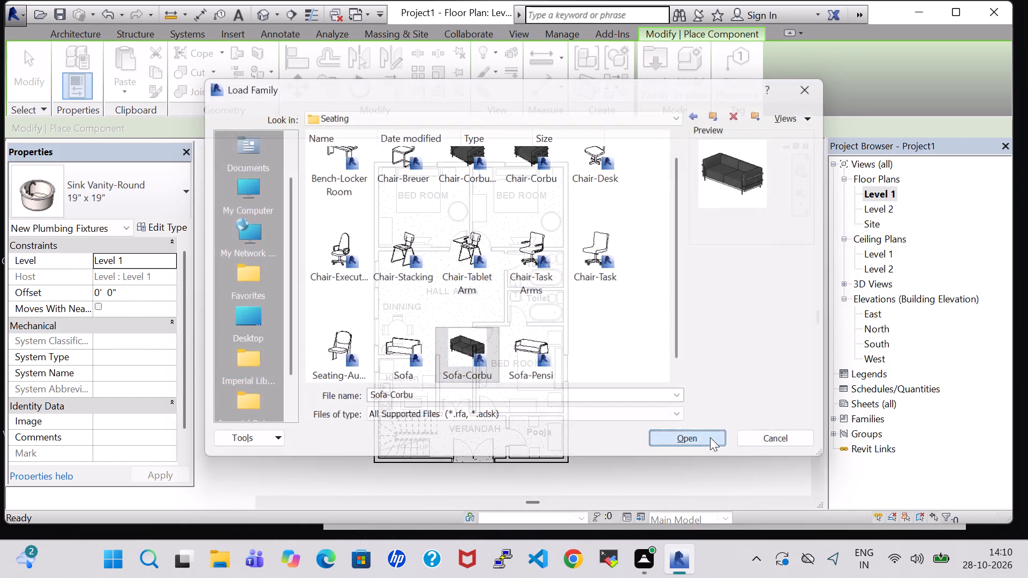
Place three Sofa-Corbu sofas in the hall: along the upper bedroom wall, along the exterior wall, and in mid-hall facing the first.
{"action": "scroll", "coordinate": [423, 275], "scroll_direction": "up", "scroll_amount": 5}
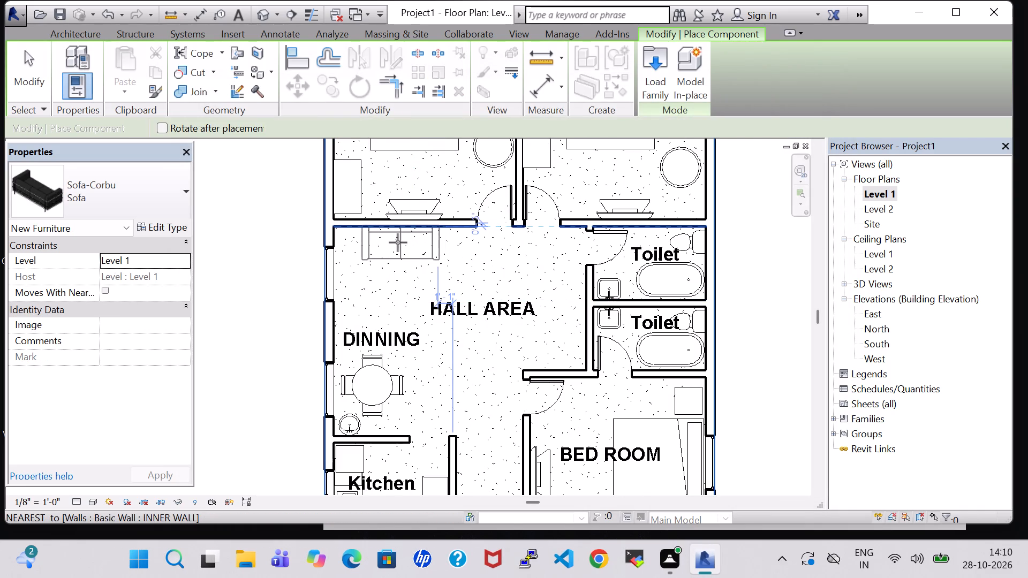
{"action": "left_click", "coordinate": [398, 242]}
{"action": "key", "text": "space"}
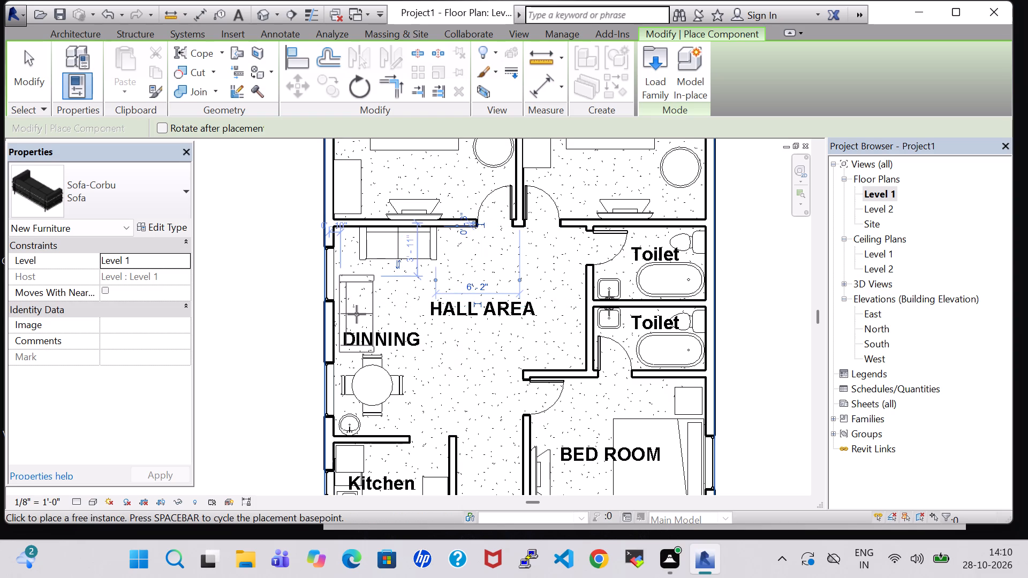
{"action": "key", "text": "space"}
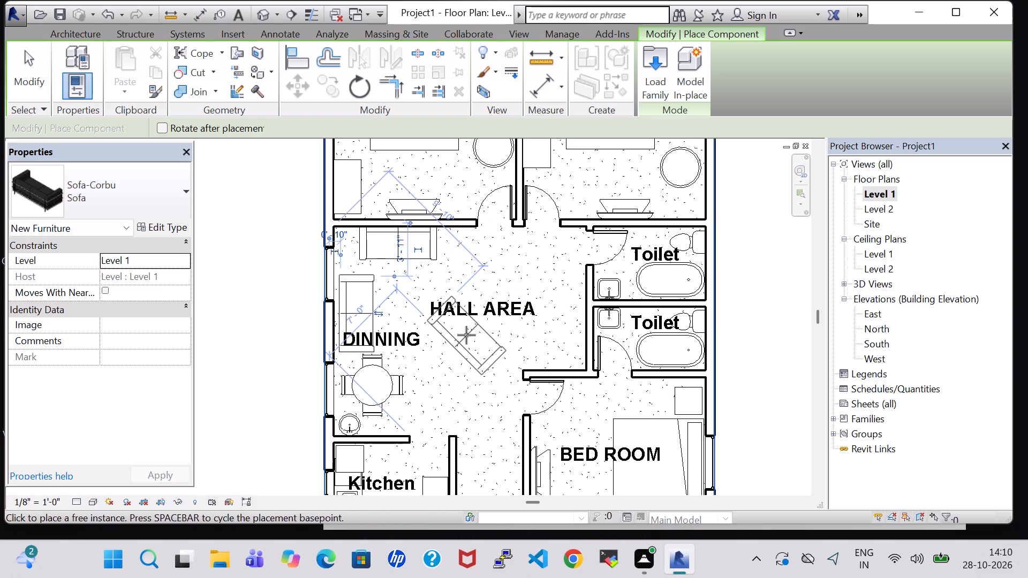
{"action": "key", "text": "space"}
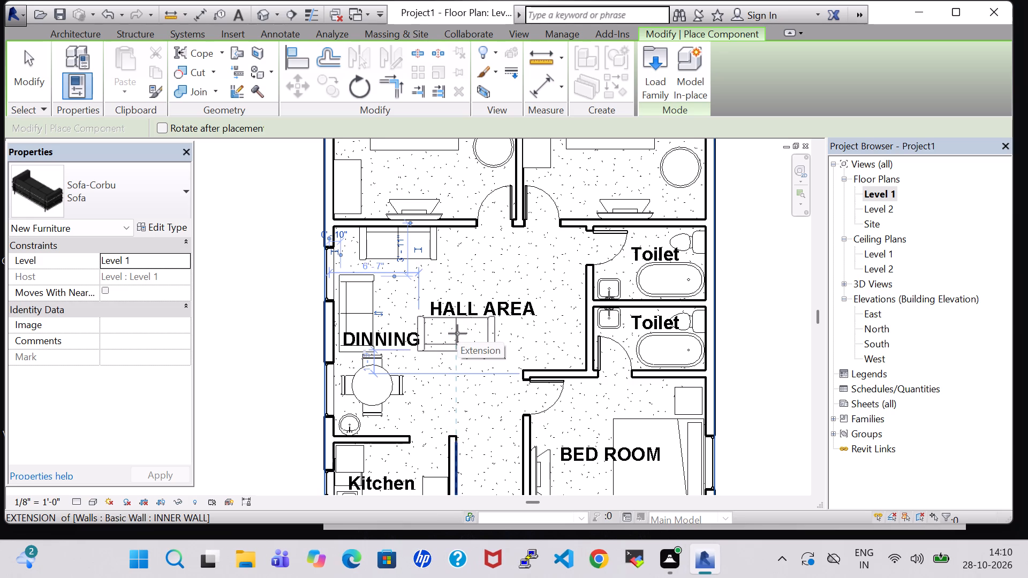
{"action": "left_click", "coordinate": [457, 333]}
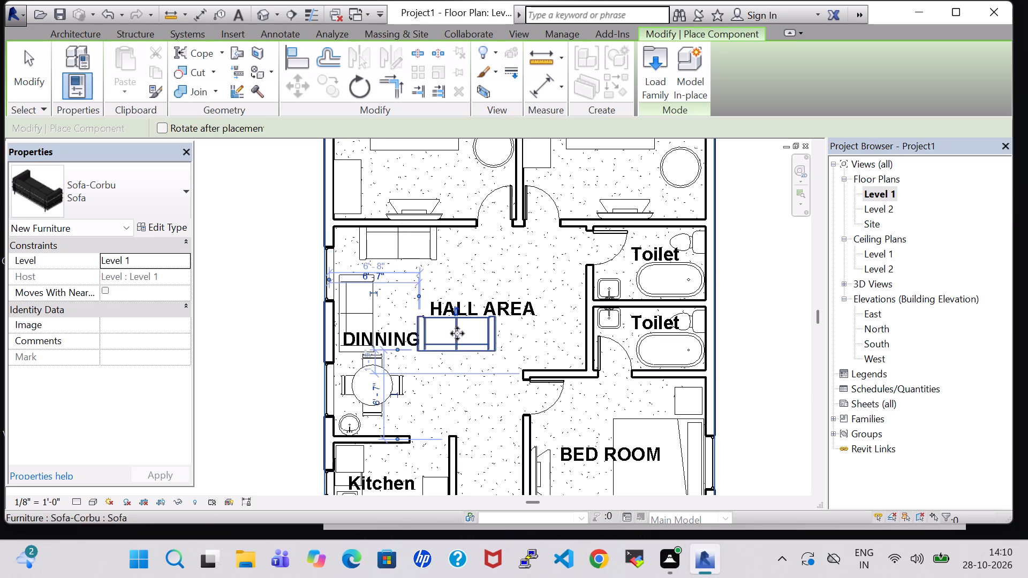
{"action": "key", "text": "space"}
{"action": "key", "text": "space"}
{"action": "key", "text": "space"}
{"action": "key", "text": "space"}
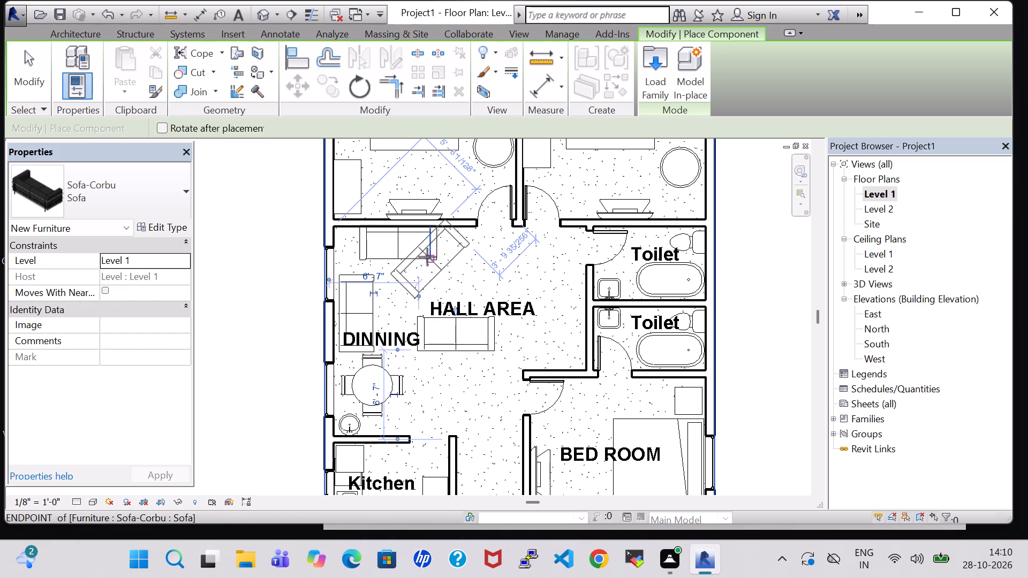
{"action": "key", "text": "Escape"}
{"action": "key", "text": "Escape"}
{"action": "key", "text": "Escape"}
Nudge the sofa along the upper bedroom wall one step down and nine steps right.
{"action": "left_click", "coordinate": [426, 255]}
{"action": "key", "text": "Down"}
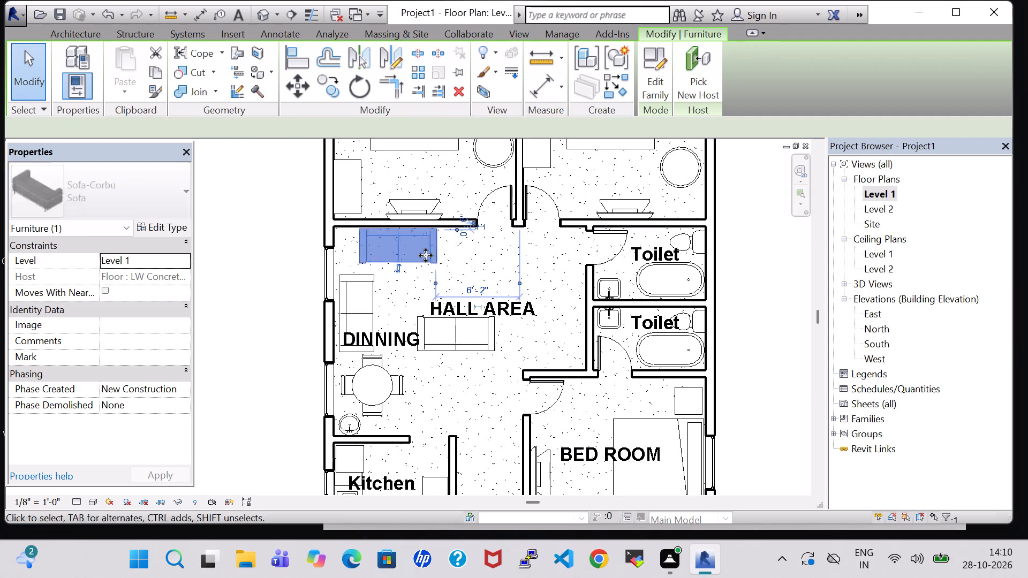
{"action": "key", "text": "Right"}
{"action": "key", "text": "Right"}
{"action": "key", "text": "Right"}
{"action": "key", "text": "Right"}
{"action": "key", "text": "Right"}
{"action": "key", "text": "Right"}
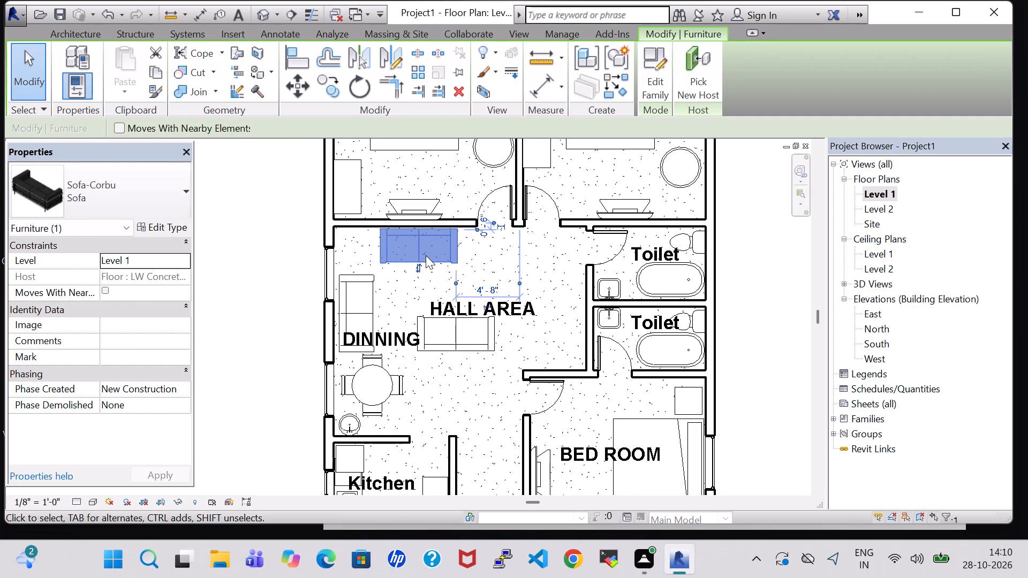
{"action": "key", "text": "Right"}
{"action": "key", "text": "Right"}
{"action": "key", "text": "Right"}
Nudge the mid-hall sofa three steps down and one step left.
{"action": "left_click", "coordinate": [434, 343]}
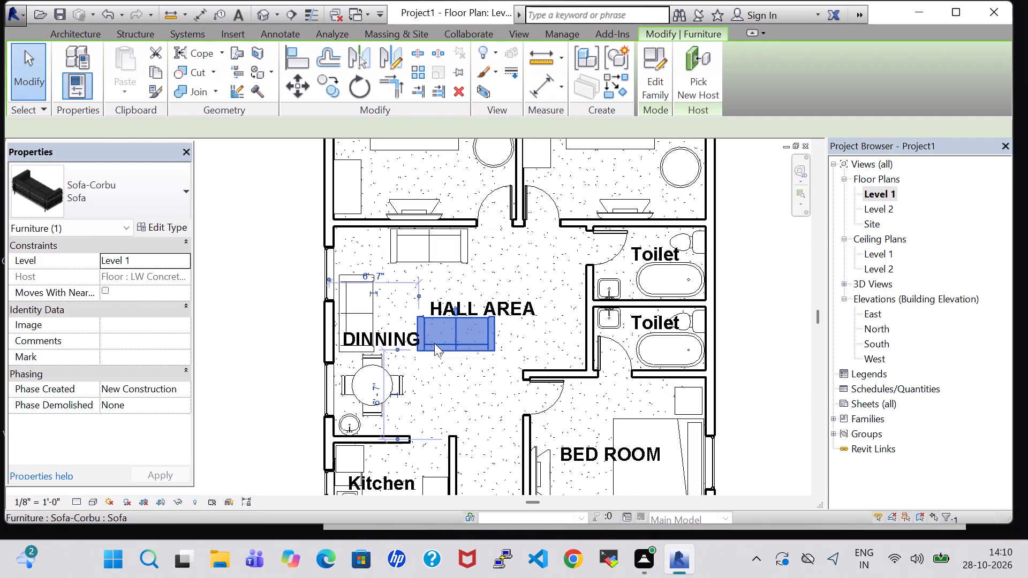
{"action": "key", "text": "Down"}
{"action": "key", "text": "Down"}
{"action": "key", "text": "Down"}
{"action": "key", "text": "Left"}
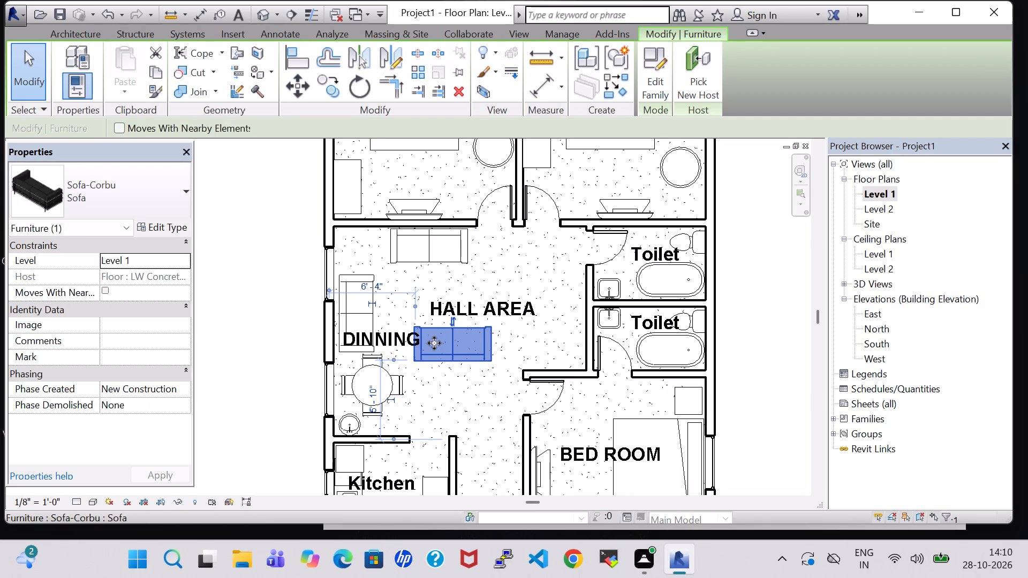
{"action": "left_click", "coordinate": [292, 328]}
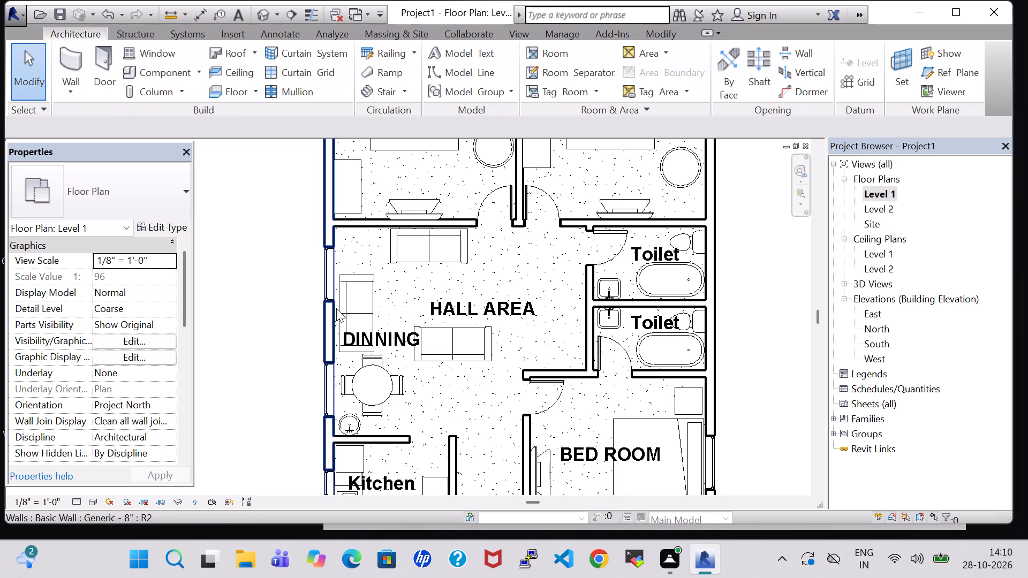
Nudge the sofa along the hall's exterior wall two steps up and three steps right.
{"action": "left_click", "coordinate": [358, 297]}
{"action": "key", "text": "Up"}
{"action": "key", "text": "Right"}
{"action": "key", "text": "Right"}
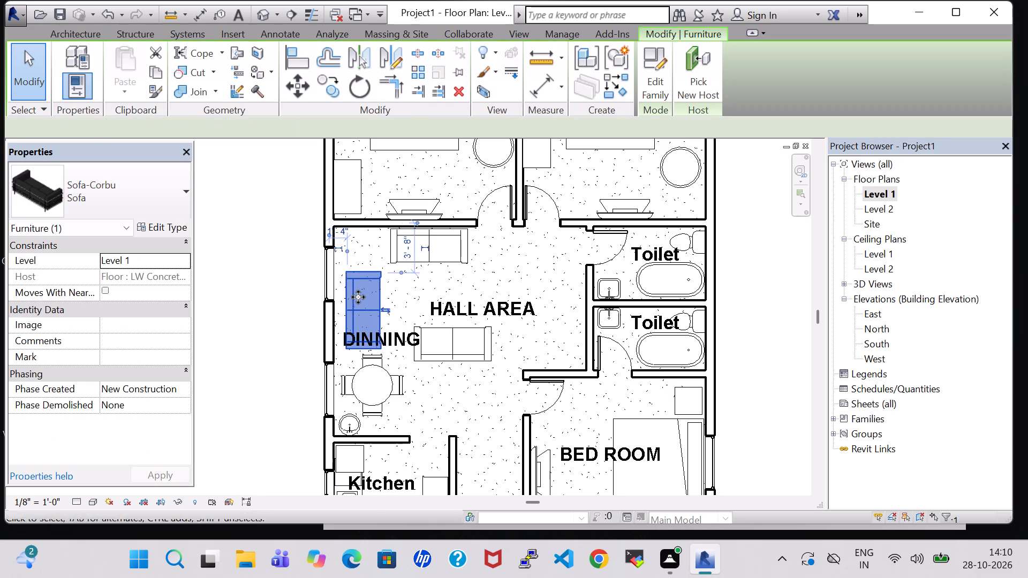
{"action": "key", "text": "Right"}
{"action": "key", "text": "Up"}
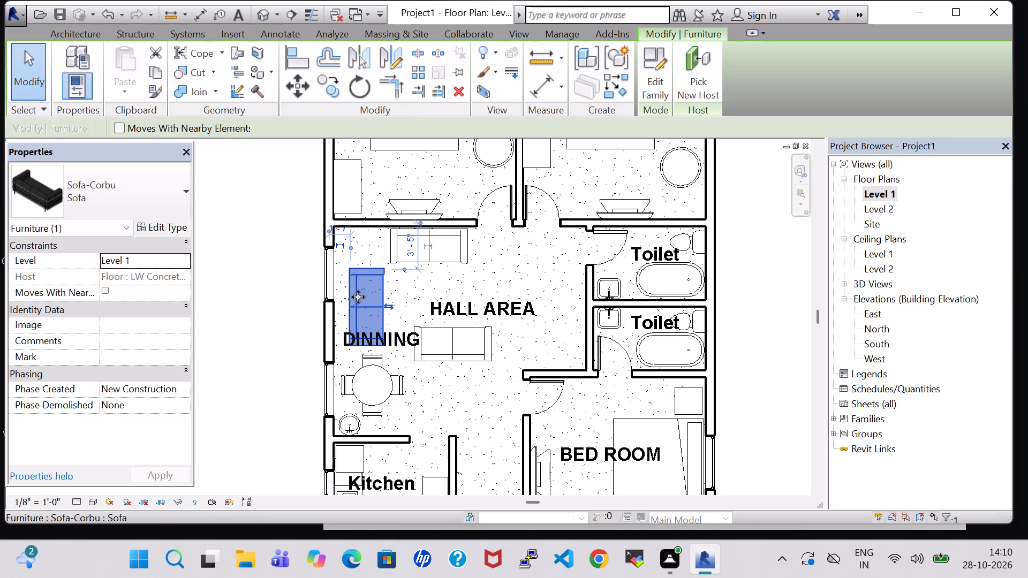
{"action": "left_click", "coordinate": [218, 260]}
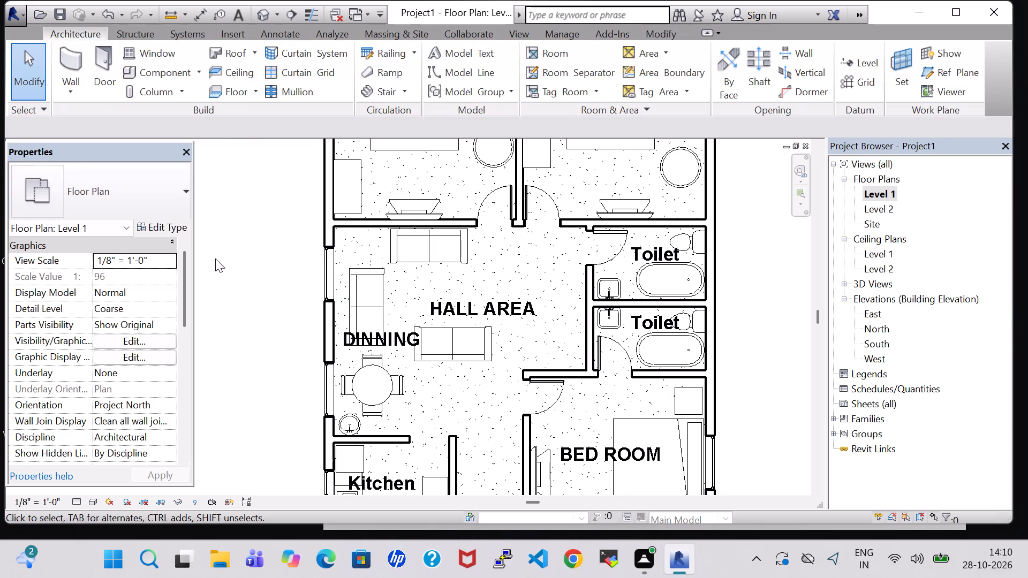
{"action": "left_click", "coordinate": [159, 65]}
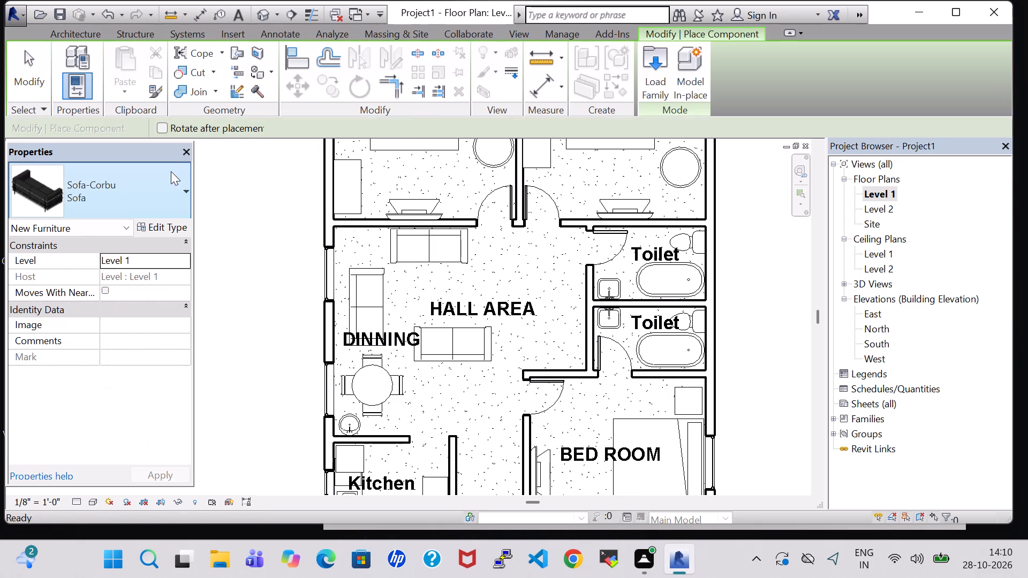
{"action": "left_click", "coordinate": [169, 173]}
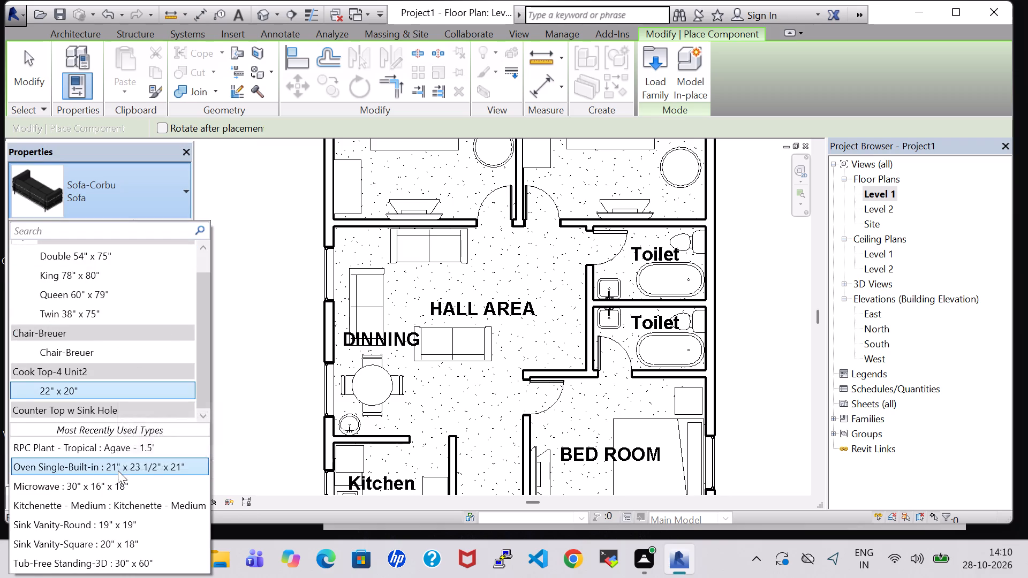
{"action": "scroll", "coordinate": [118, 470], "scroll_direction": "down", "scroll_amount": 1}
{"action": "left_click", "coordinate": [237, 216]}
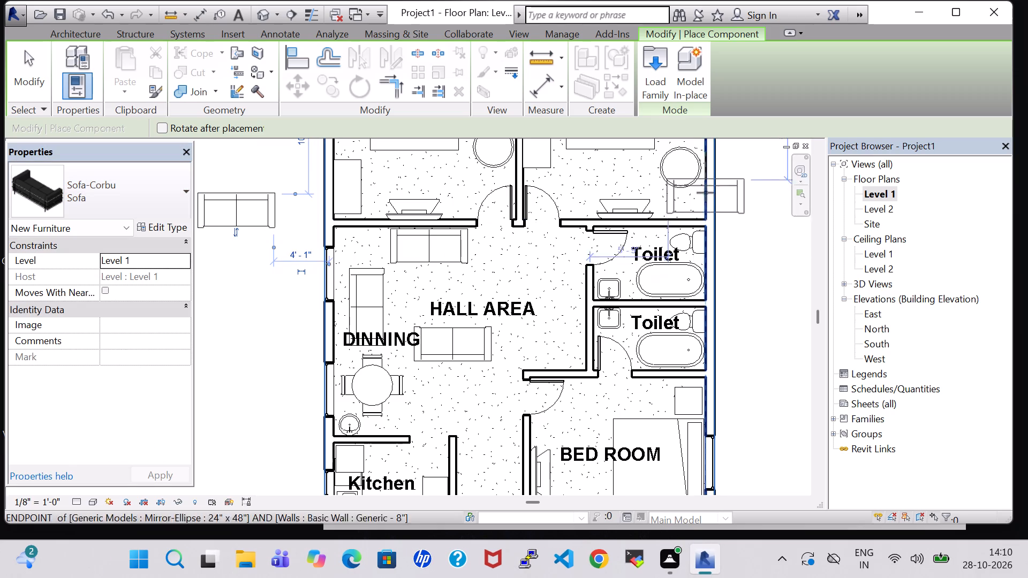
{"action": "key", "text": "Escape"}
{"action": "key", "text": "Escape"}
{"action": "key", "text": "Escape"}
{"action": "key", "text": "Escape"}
Place a Table-Round 36" Diameter in the hall's upper corner, between the exterior-wall sofa and the upper-wall sofa.
{"action": "left_click", "coordinate": [686, 179]}
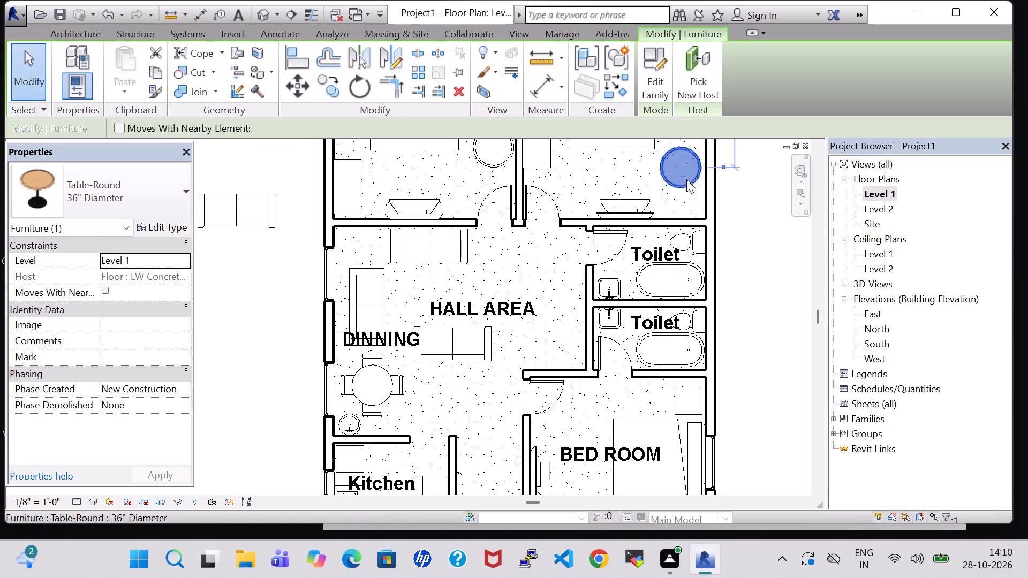
{"action": "left_click", "coordinate": [74, 30]}
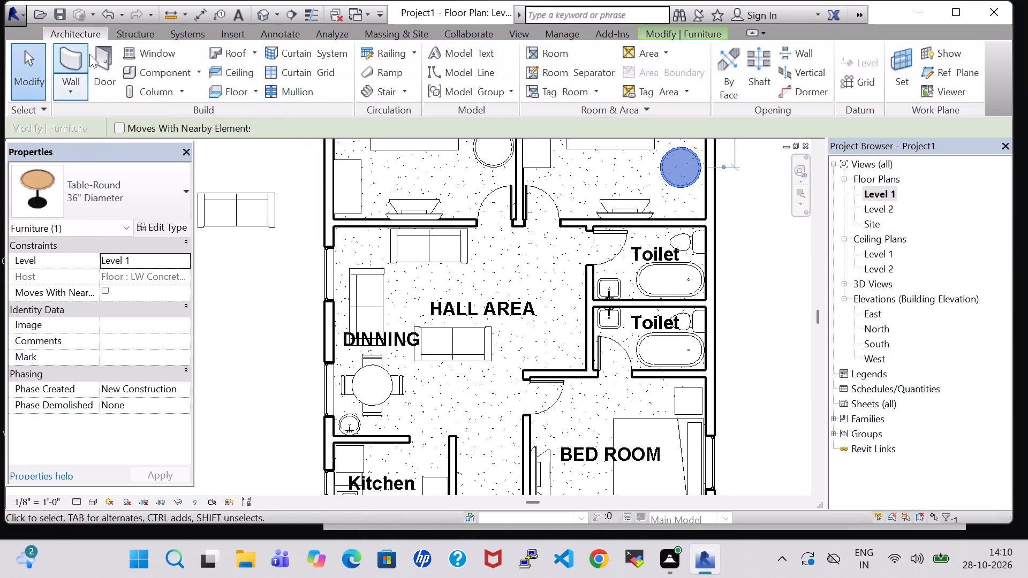
{"action": "left_click", "coordinate": [150, 68]}
{"action": "left_click", "coordinate": [125, 189]}
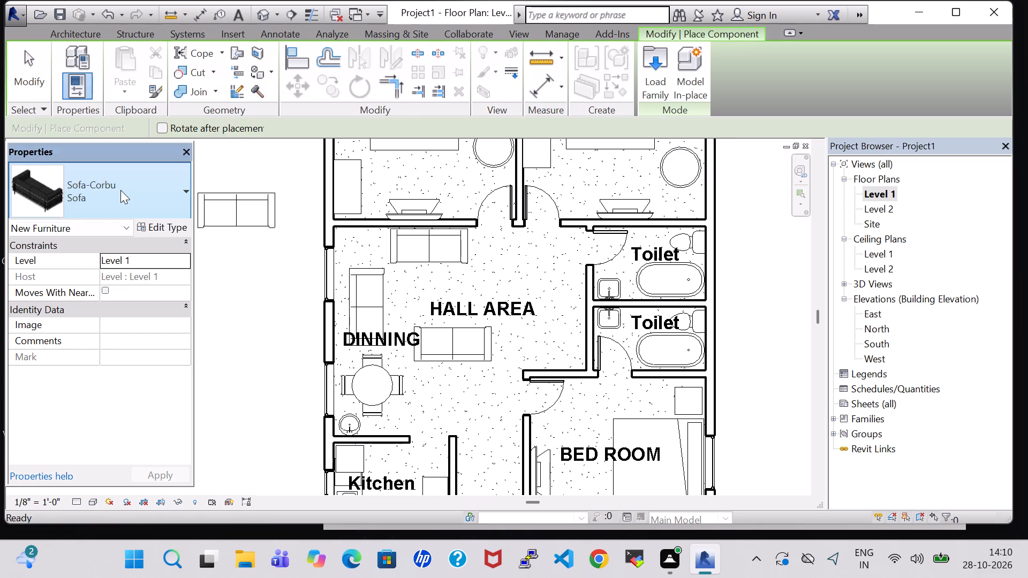
{"action": "type", "text": "tab"}
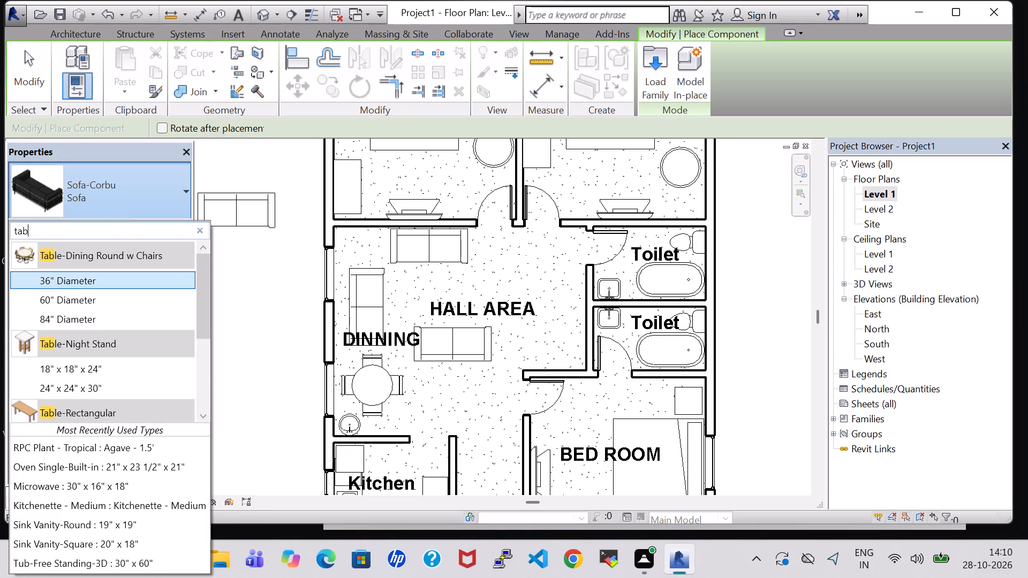
{"action": "scroll", "coordinate": [129, 359], "scroll_direction": "down", "scroll_amount": 3}
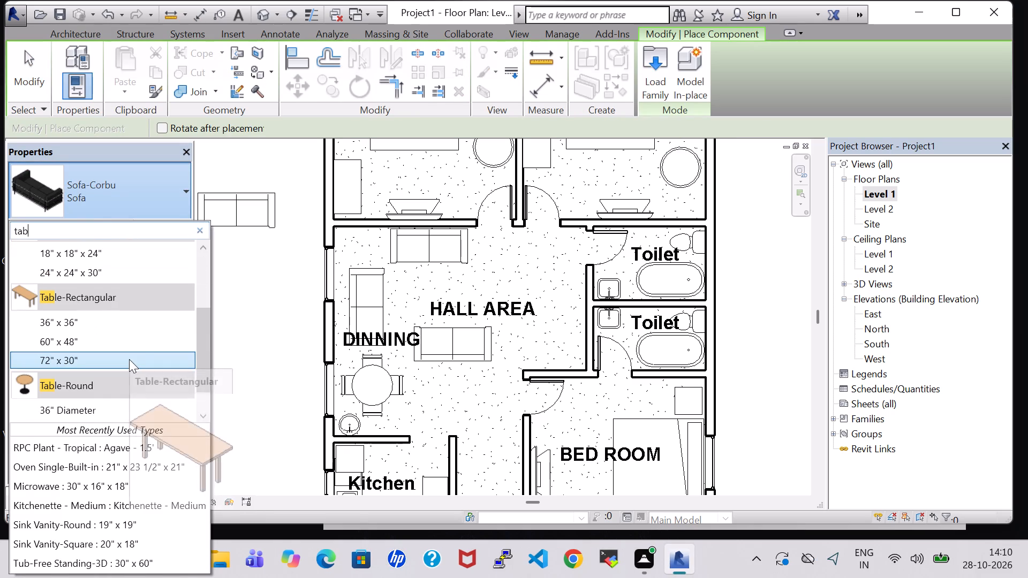
{"action": "left_click", "coordinate": [92, 415]}
{"action": "scroll", "coordinate": [351, 297], "scroll_direction": "up", "scroll_amount": 6}
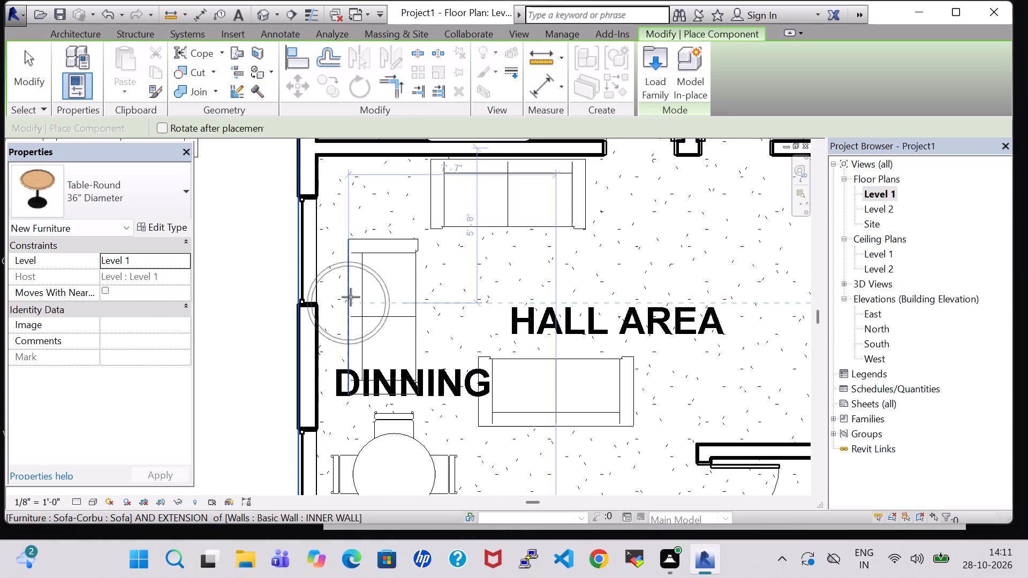
{"action": "middle_click_drag", "start_coordinate": [352, 296], "coordinate": [332, 418]}
{"action": "left_click", "coordinate": [360, 301]}
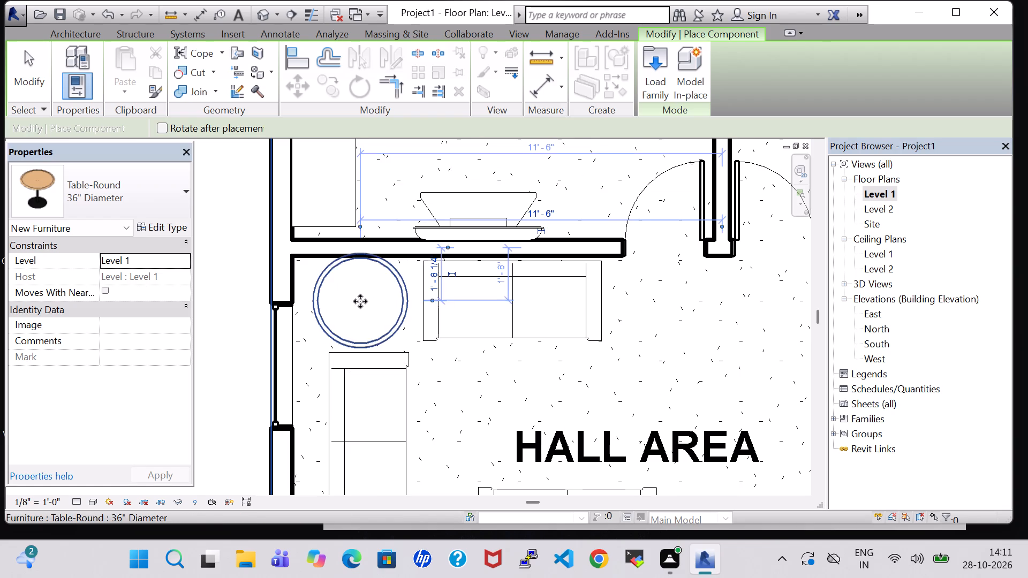
{"action": "key", "text": "Escape"}
{"action": "key", "text": "Escape"}
Nudge both the hall's corner round table and the exterior-wall sofa a net two steps down and one step left.
{"action": "left_click", "coordinate": [395, 290]}
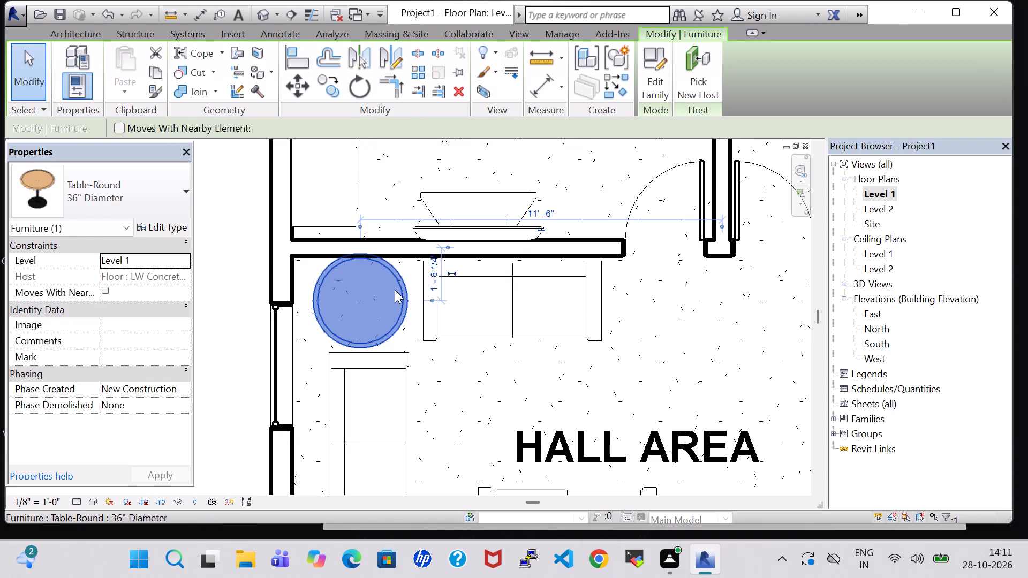
{"action": "key", "text": "Down"}
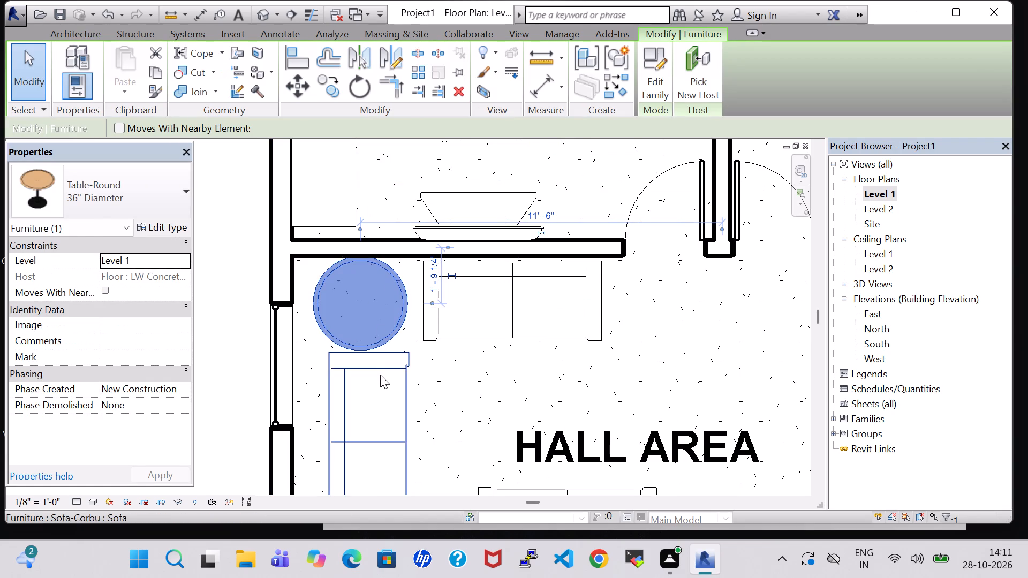
{"action": "left_click", "coordinate": [380, 375]}
{"action": "key", "text": "Down"}
{"action": "key", "text": "Left"}
{"action": "key", "text": "Down"}
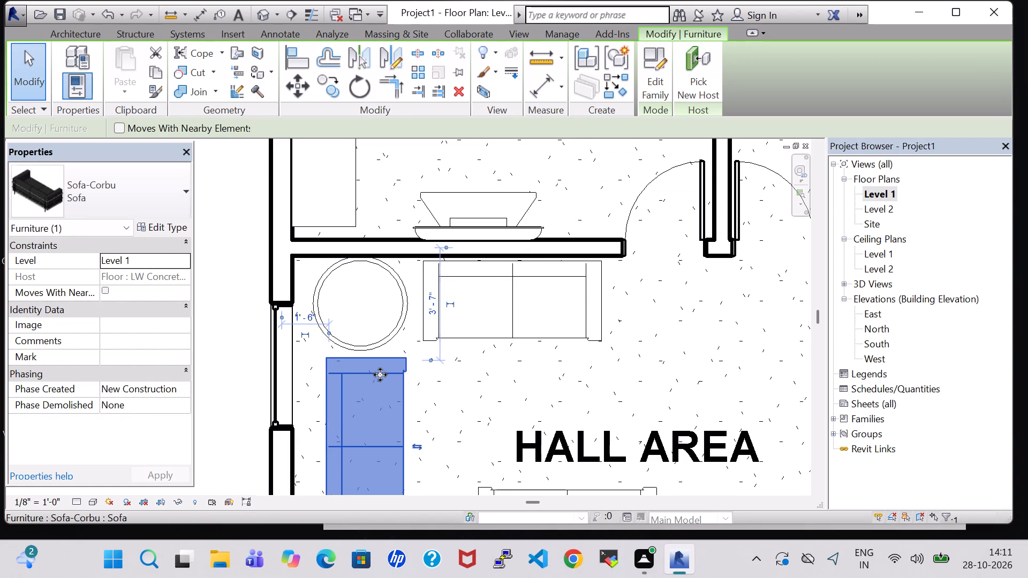
{"action": "left_click", "coordinate": [396, 317]}
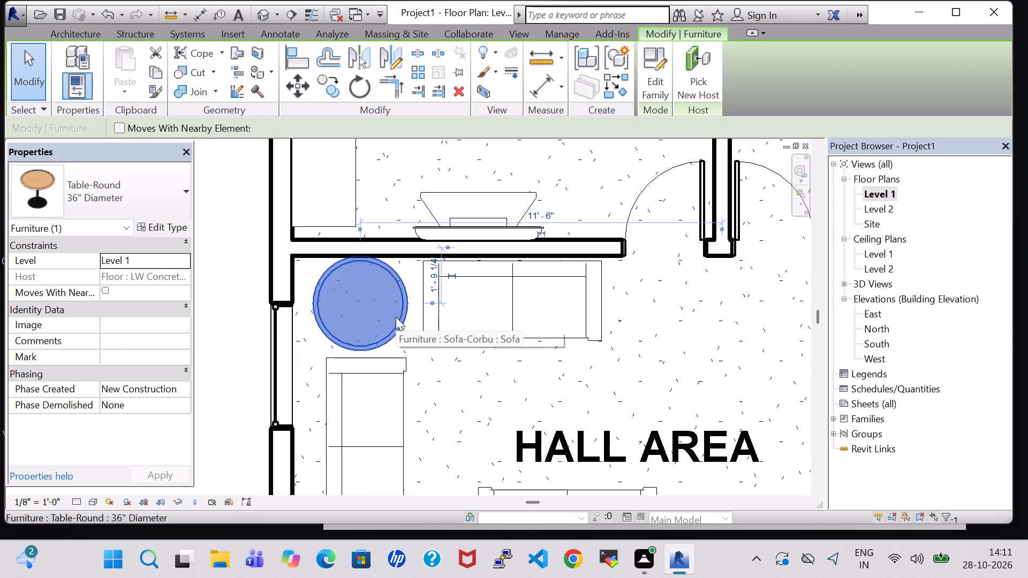
{"action": "key", "text": "Down"}
{"action": "key", "text": "Left"}
{"action": "key", "text": "Down"}
{"action": "key", "text": "Up"}
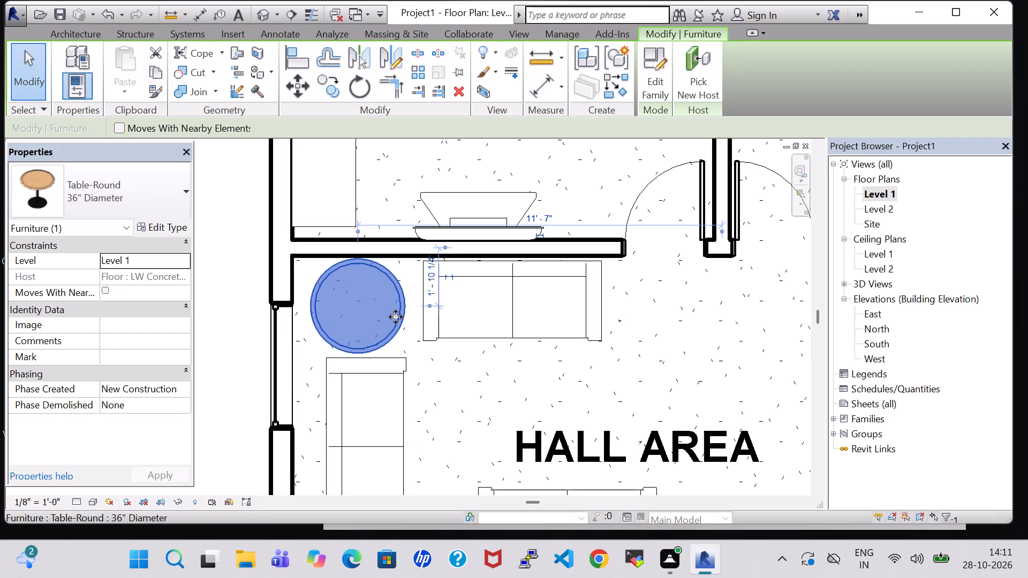
Nudge the mid-hall sofa two steps left and one step up.
{"action": "scroll", "coordinate": [482, 332], "scroll_direction": "down", "scroll_amount": 2}
{"action": "middle_click_drag", "start_coordinate": [590, 375], "coordinate": [586, 332]}
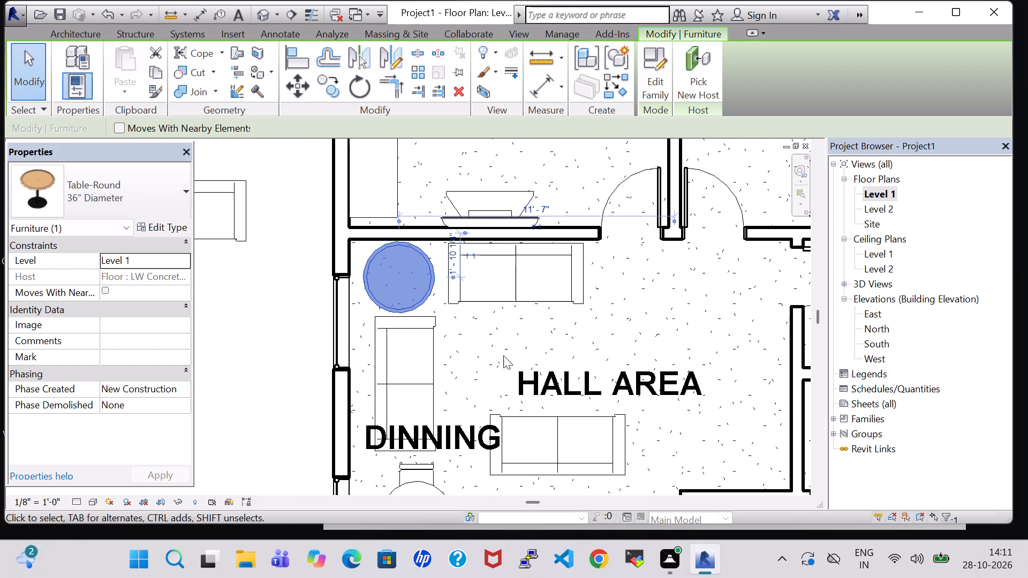
{"action": "scroll", "coordinate": [495, 371], "scroll_direction": "down", "scroll_amount": 1}
{"action": "middle_click_drag", "start_coordinate": [506, 359], "coordinate": [480, 359]}
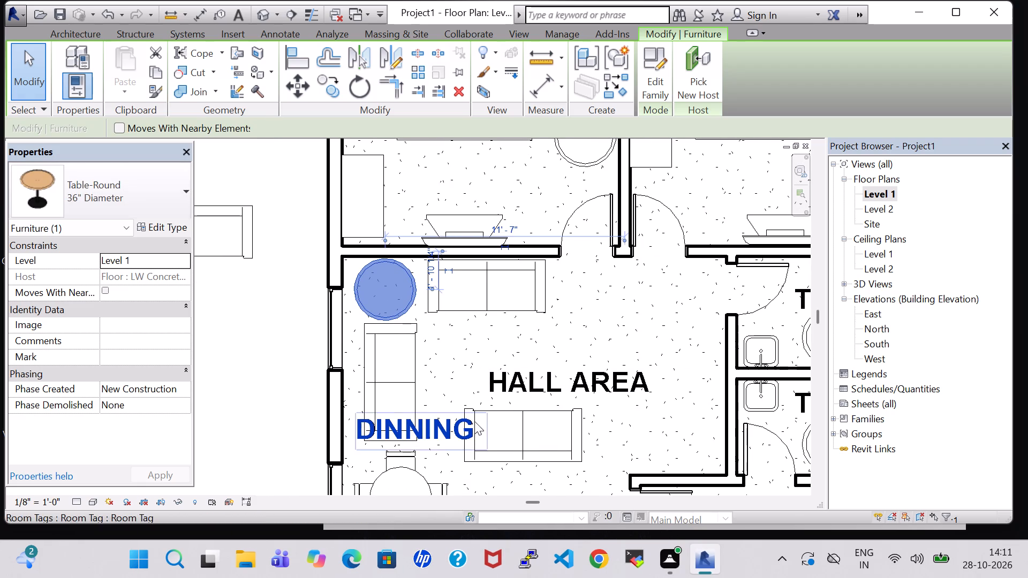
{"action": "left_click", "coordinate": [512, 411]}
{"action": "key", "text": "Left"}
{"action": "key", "text": "Left"}
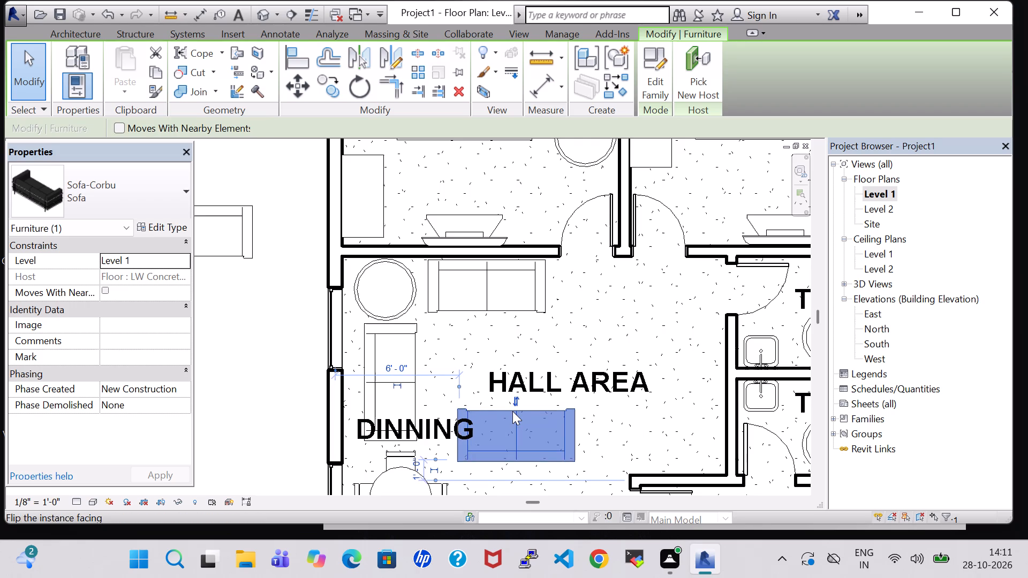
{"action": "key", "text": "Up"}
Nudge the sofa along the upper bedroom wall two steps right.
{"action": "left_click", "coordinate": [465, 311]}
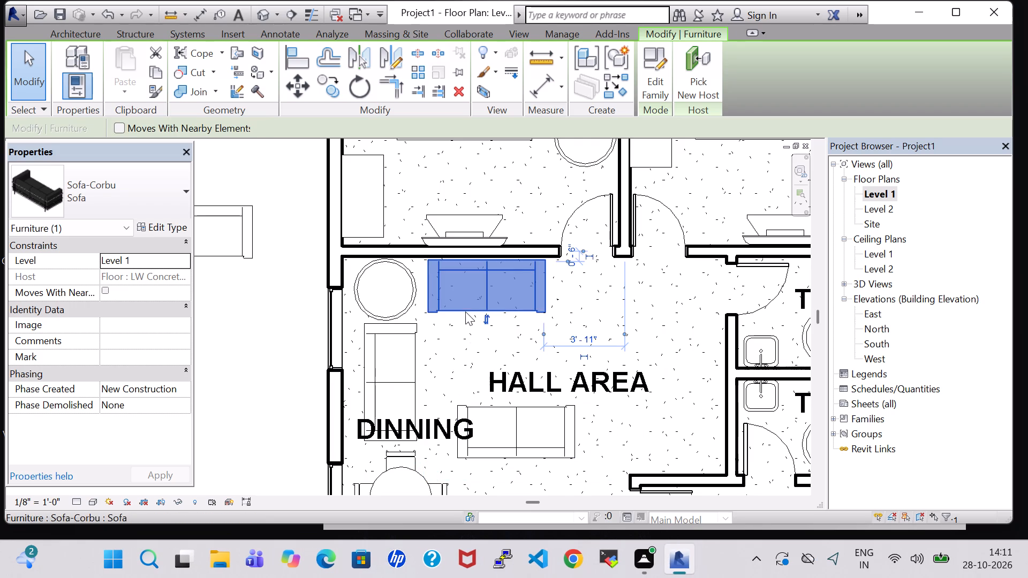
{"action": "key", "text": "Right"}
{"action": "key", "text": "Right"}
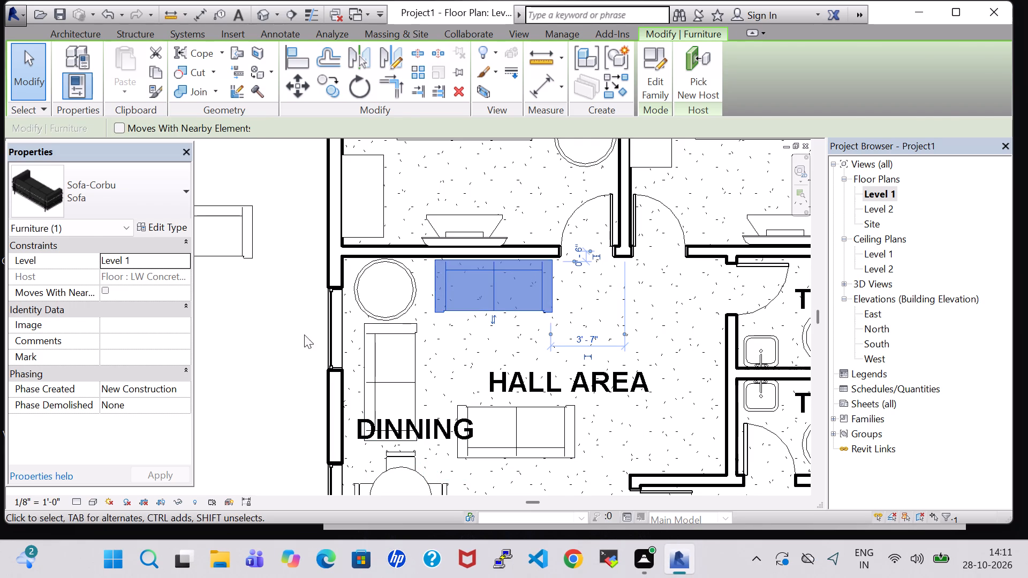
{"action": "left_click", "coordinate": [255, 329]}
Move the DINNING room tag fourteen steps down, off the exterior-wall sofa and onto the dining table.
{"action": "scroll", "coordinate": [342, 339], "scroll_direction": "down", "scroll_amount": 2}
{"action": "scroll", "coordinate": [484, 393], "scroll_direction": "down", "scroll_amount": 2}
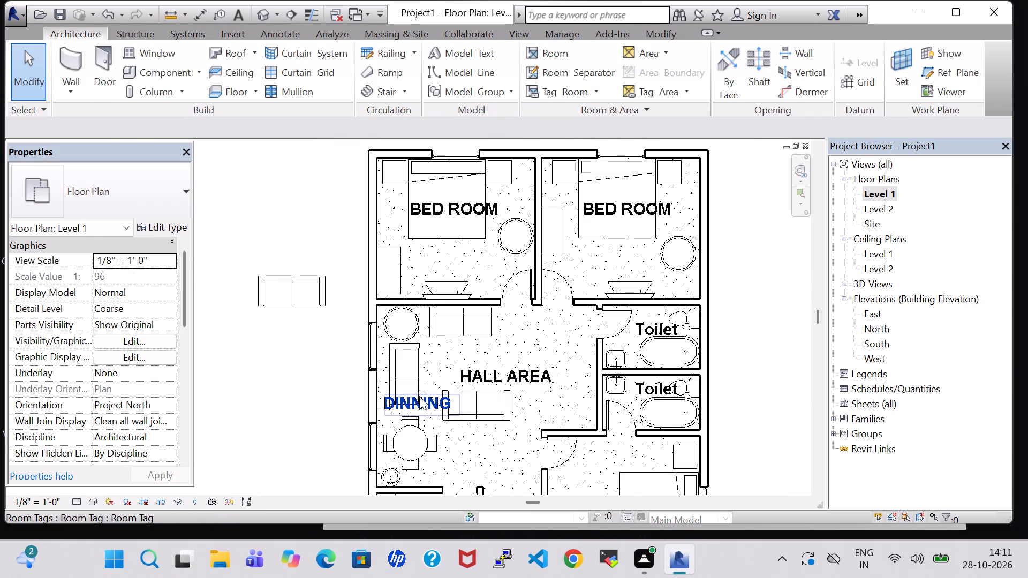
{"action": "left_click", "coordinate": [421, 398]}
{"action": "key", "text": "Down"}
{"action": "key", "text": "Down"}
{"action": "key", "text": "Down"}
{"action": "key", "text": "Down"}
{"action": "key", "text": "Down"}
{"action": "key", "text": "Down"}
{"action": "key", "text": "Down"}
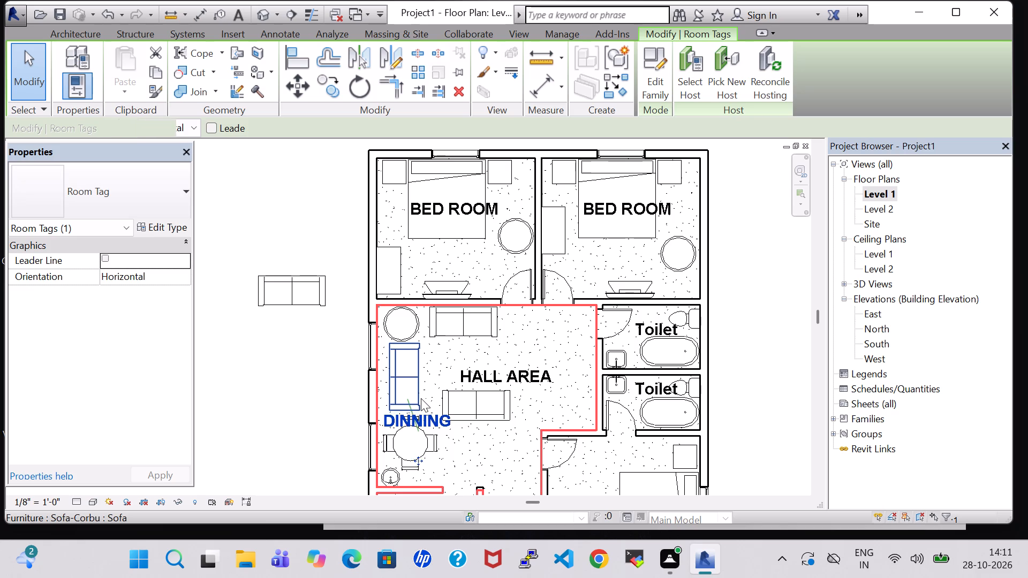
{"action": "key", "text": "Down"}
{"action": "key", "text": "Down"}
{"action": "key", "text": "Down"}
{"action": "key", "text": "Down"}
{"action": "key", "text": "Down"}
{"action": "key", "text": "Down"}
{"action": "key", "text": "Down"}
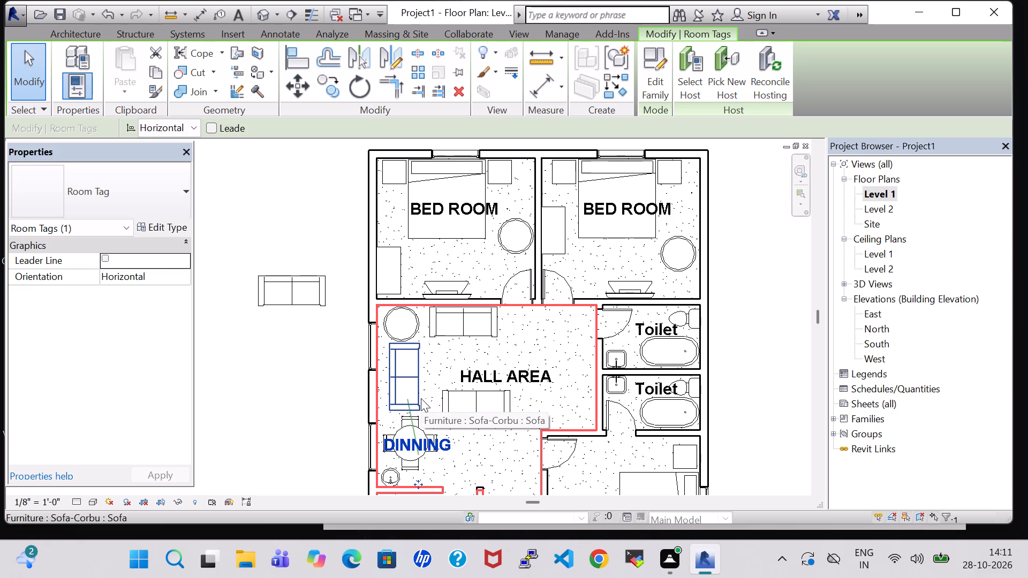
{"action": "left_click", "coordinate": [277, 383]}
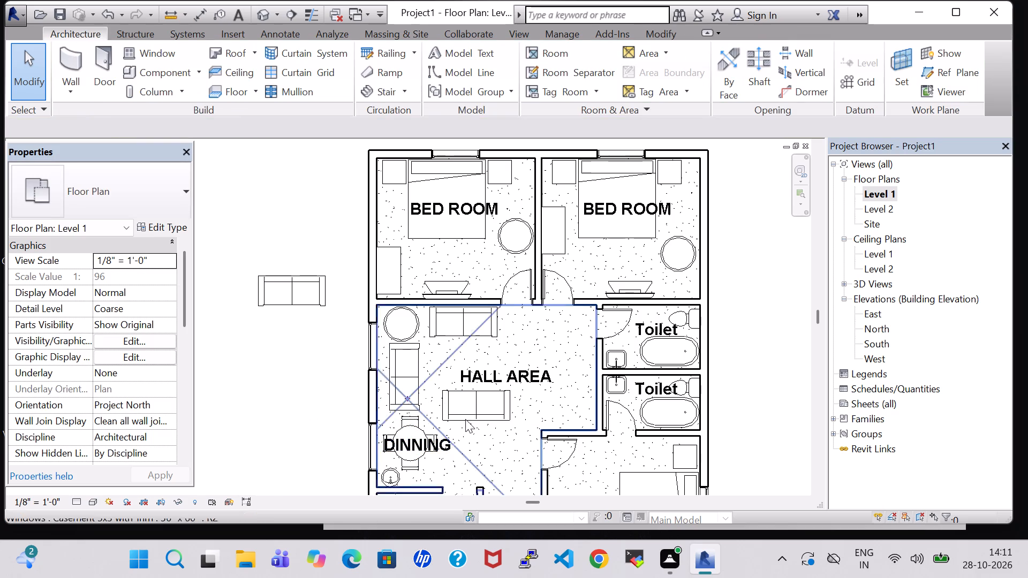
Nudge the HALL AREA room tag four steps up and five steps left, between the two facing sofas.
{"action": "left_click", "coordinate": [541, 378]}
{"action": "key", "text": "Up"}
{"action": "key", "text": "Up"}
{"action": "key", "text": "Up"}
{"action": "key", "text": "Up"}
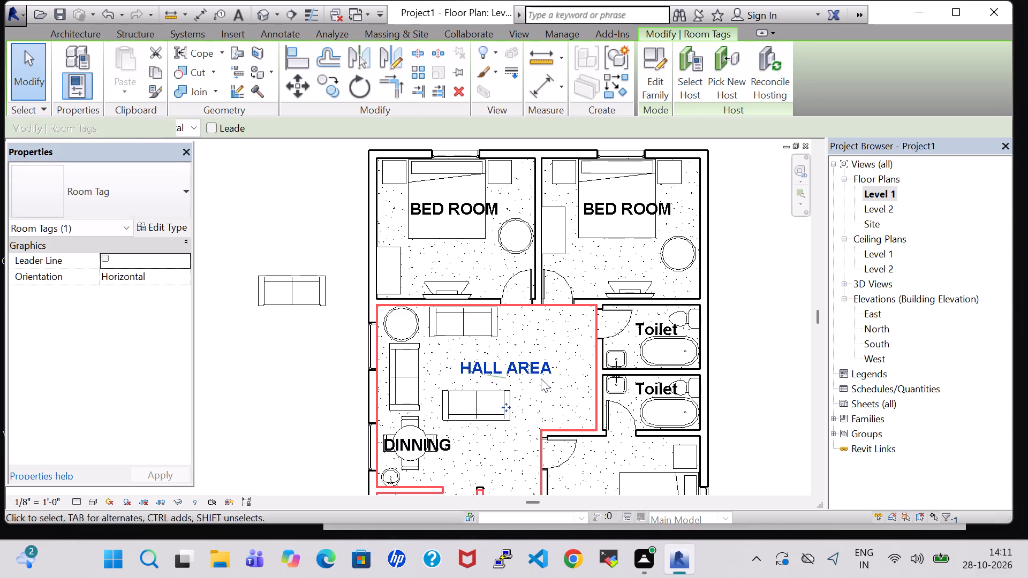
{"action": "key", "text": "Left"}
{"action": "key", "text": "Left"}
{"action": "key", "text": "Left"}
{"action": "key", "text": "Left"}
{"action": "key", "text": "Left"}
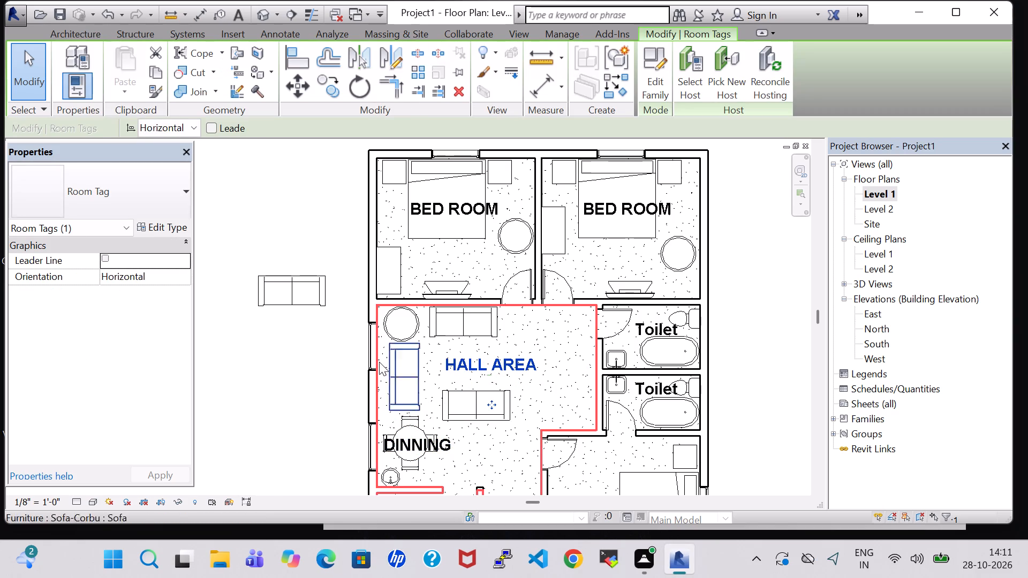
{"action": "left_click", "coordinate": [300, 377]}
Load the Table-Dining Oval family from the Furniture Tables library and place a 36" x 72" table between the hall's two facing sofas.
{"action": "left_click", "coordinate": [157, 79]}
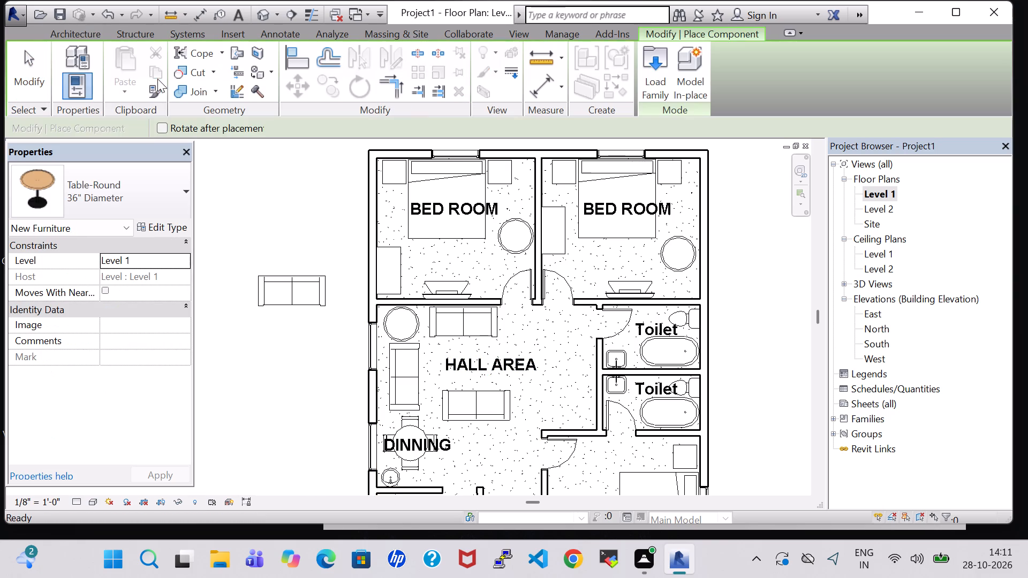
{"action": "left_click", "coordinate": [657, 79]}
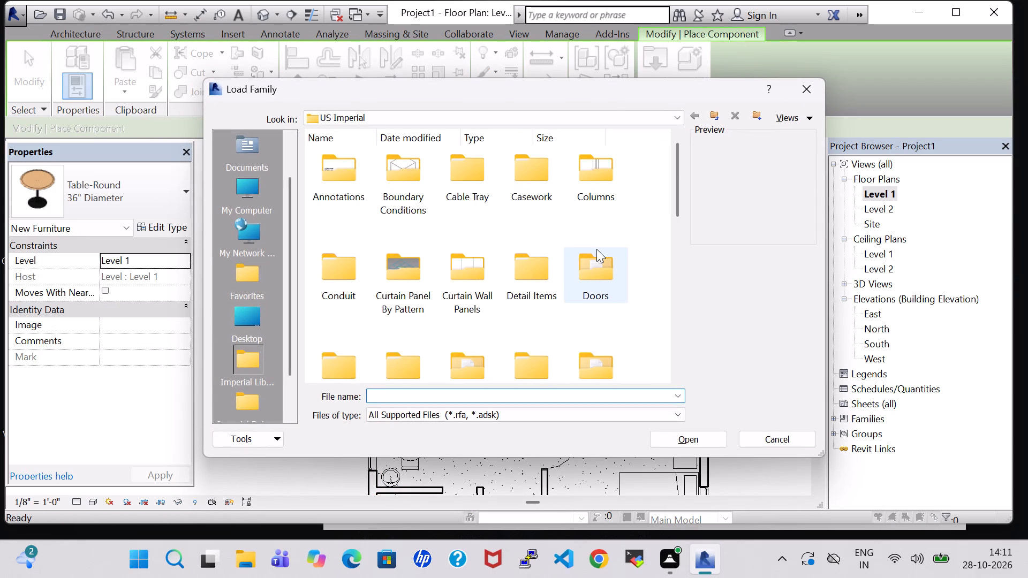
{"action": "scroll", "coordinate": [579, 261], "scroll_direction": "down", "scroll_amount": 1}
{"action": "double_click", "coordinate": [608, 215]}
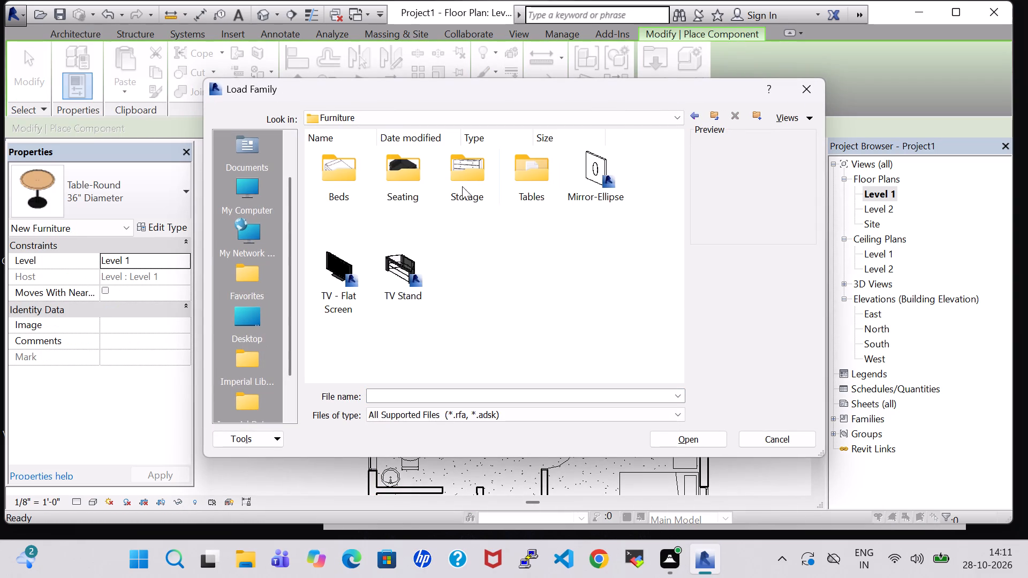
{"action": "double_click", "coordinate": [535, 178]}
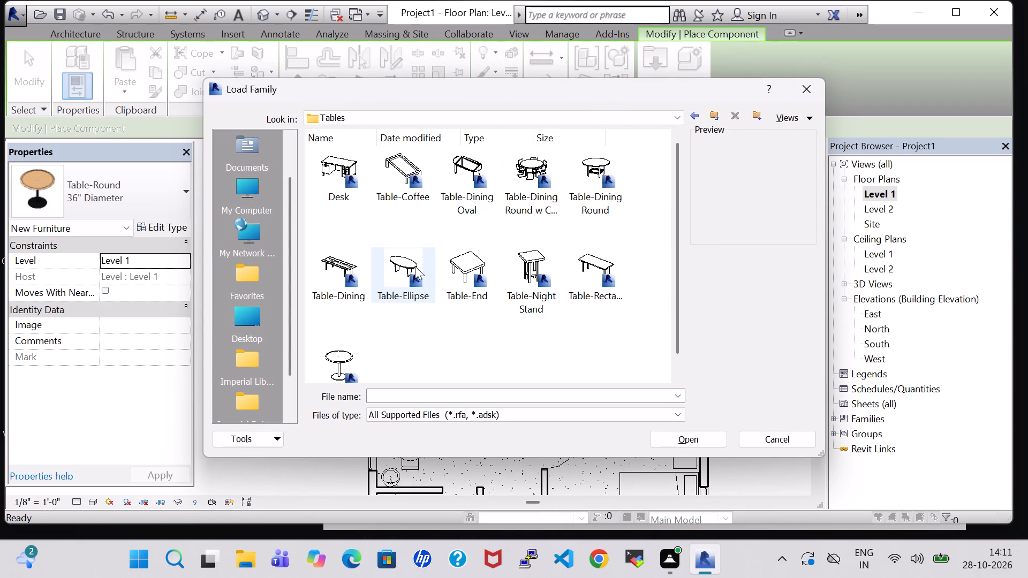
{"action": "left_click", "coordinate": [476, 166]}
{"action": "left_click", "coordinate": [693, 438]}
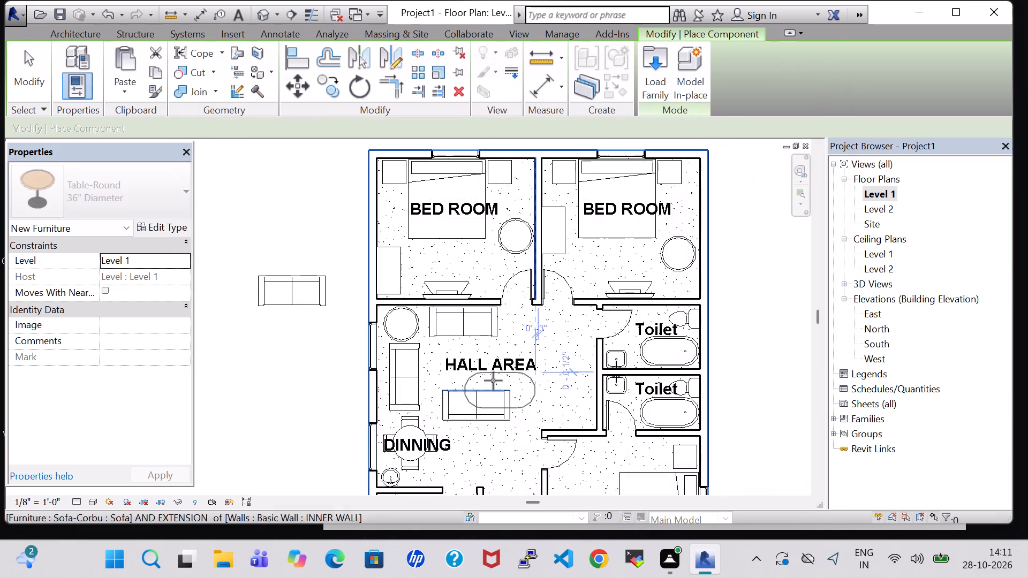
{"action": "scroll", "coordinate": [479, 374], "scroll_direction": "up", "scroll_amount": 2}
{"action": "left_click", "coordinate": [458, 363]}
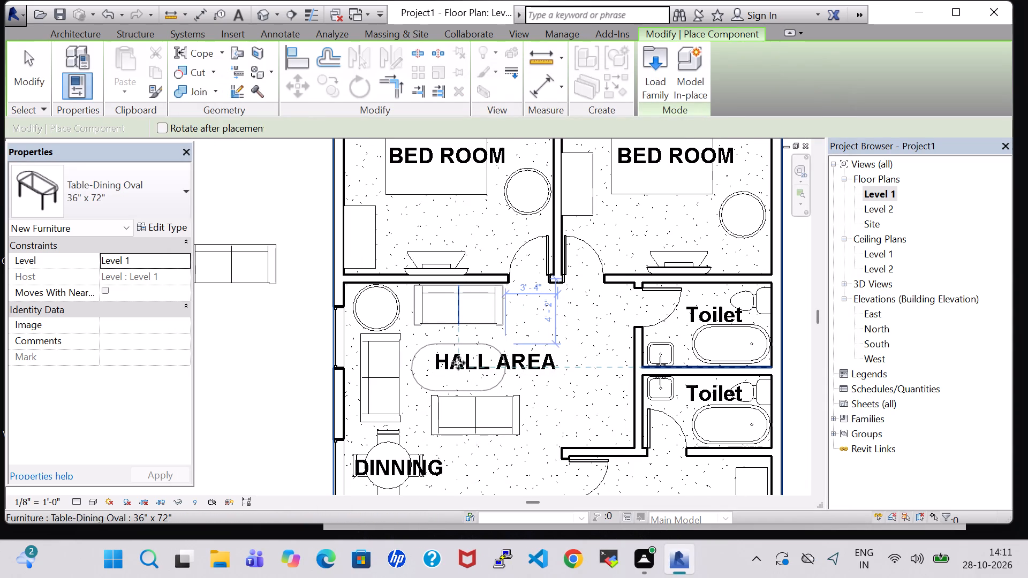
{"action": "key", "text": "Escape"}
{"action": "key", "text": "Escape"}
Nudge the sofa below the oval table two steps left and a net one step down, clear of the table.
{"action": "left_click", "coordinate": [501, 419]}
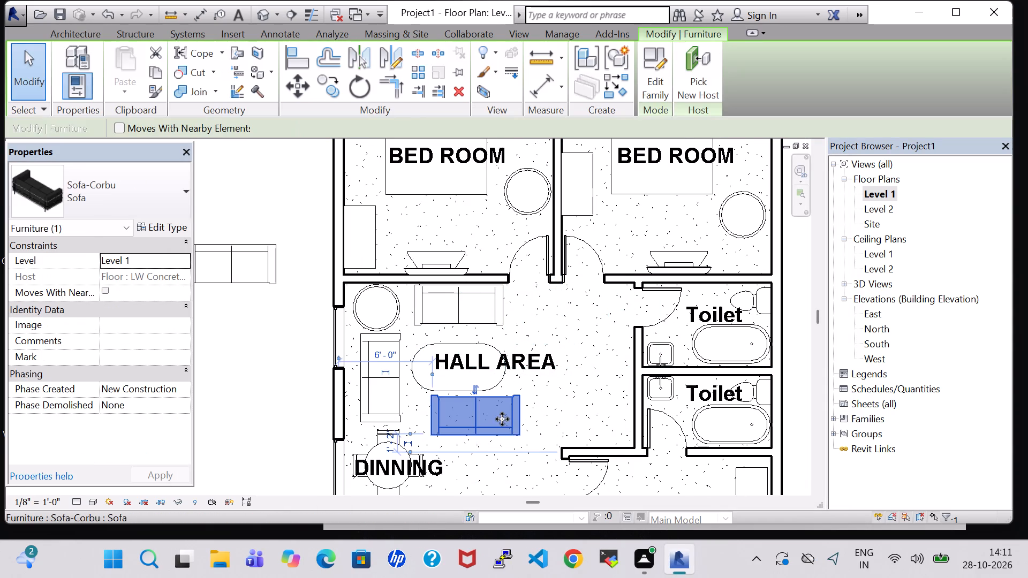
{"action": "key", "text": "Down"}
{"action": "key", "text": "Down"}
{"action": "key", "text": "Left"}
{"action": "key", "text": "Left"}
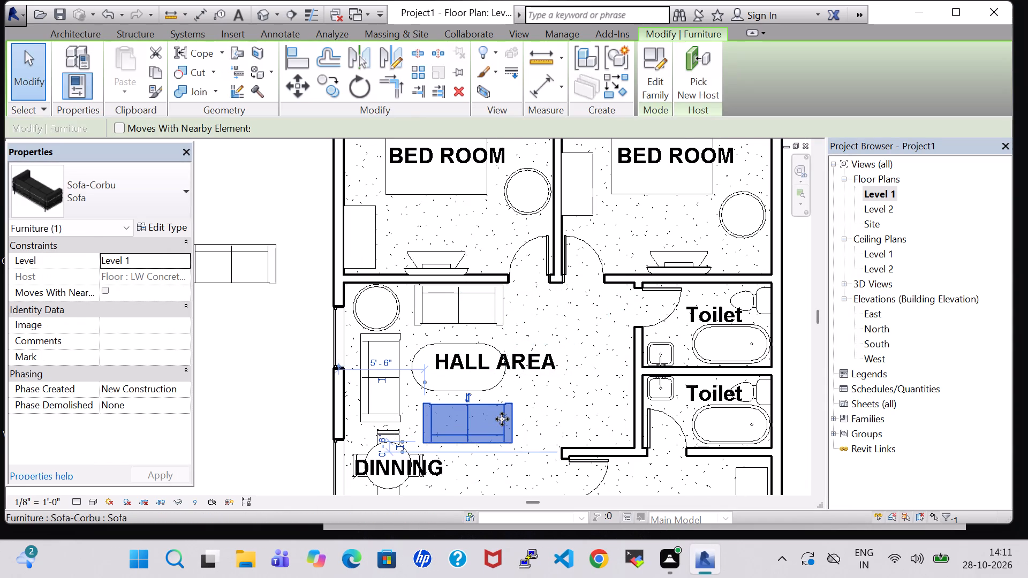
{"action": "key", "text": "Up"}
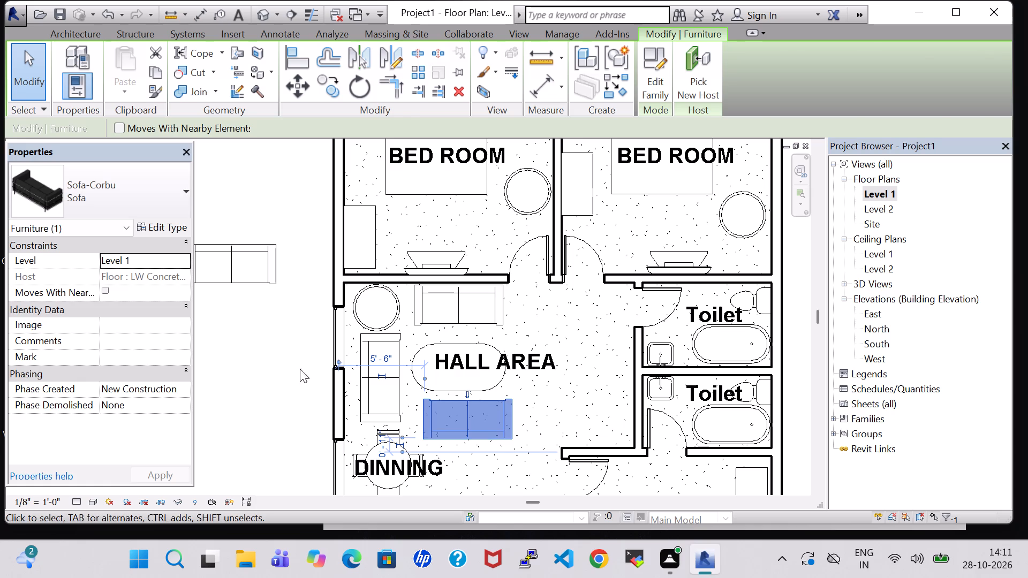
{"action": "left_click", "coordinate": [270, 379]}
Load the TV - Flat Screen family from the Furniture library.
{"action": "scroll", "coordinate": [270, 379], "scroll_direction": "down", "scroll_amount": 2}
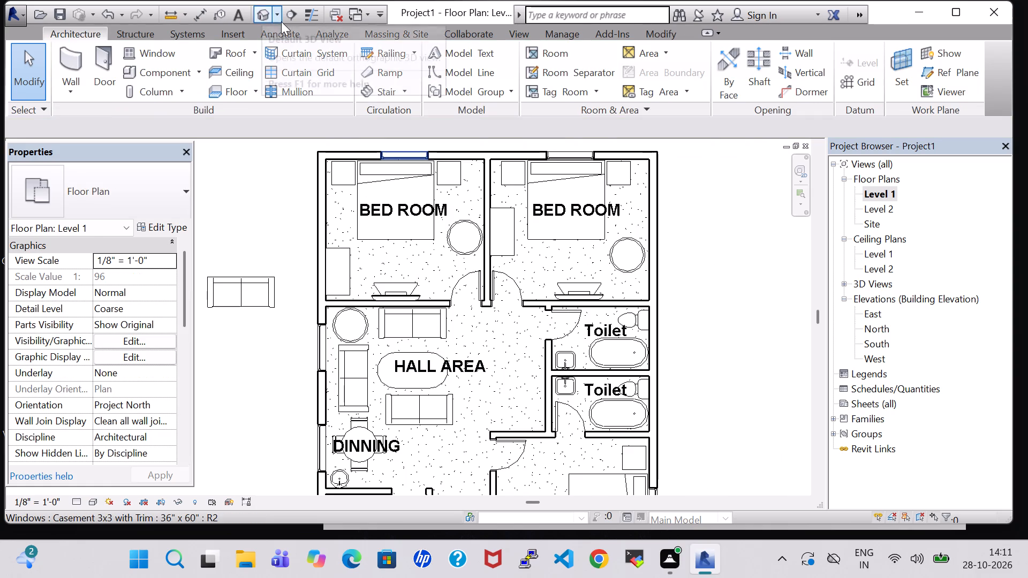
{"action": "left_click", "coordinate": [147, 74]}
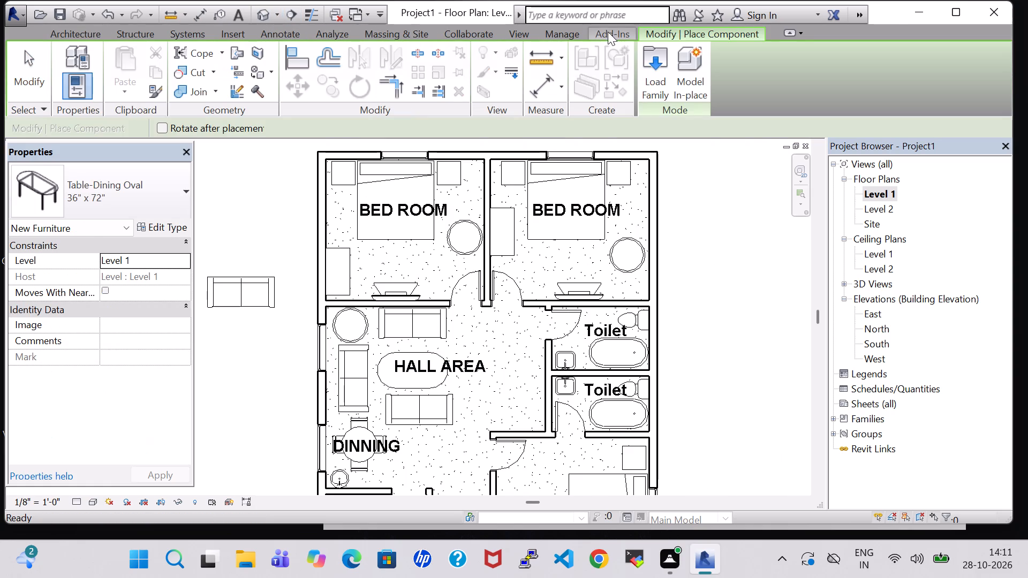
{"action": "left_click", "coordinate": [653, 87]}
{"action": "scroll", "coordinate": [628, 339], "scroll_direction": "down", "scroll_amount": 1}
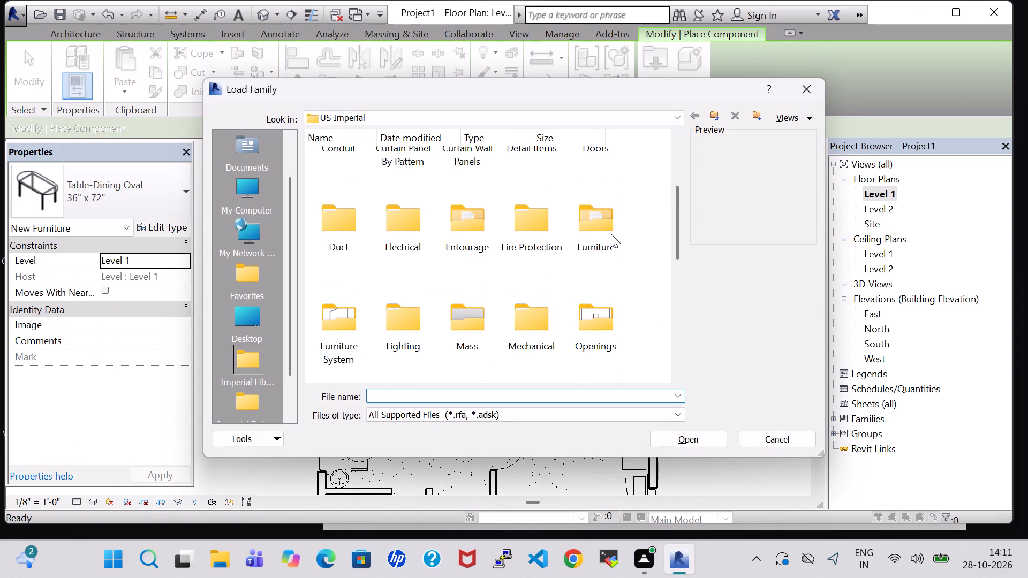
{"action": "double_click", "coordinate": [606, 232]}
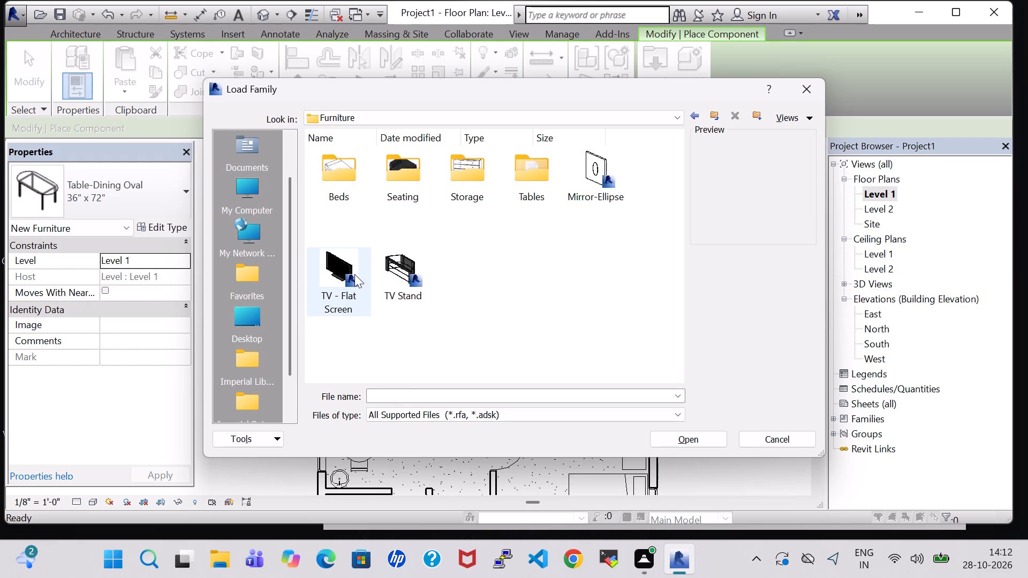
{"action": "left_click", "coordinate": [354, 274]}
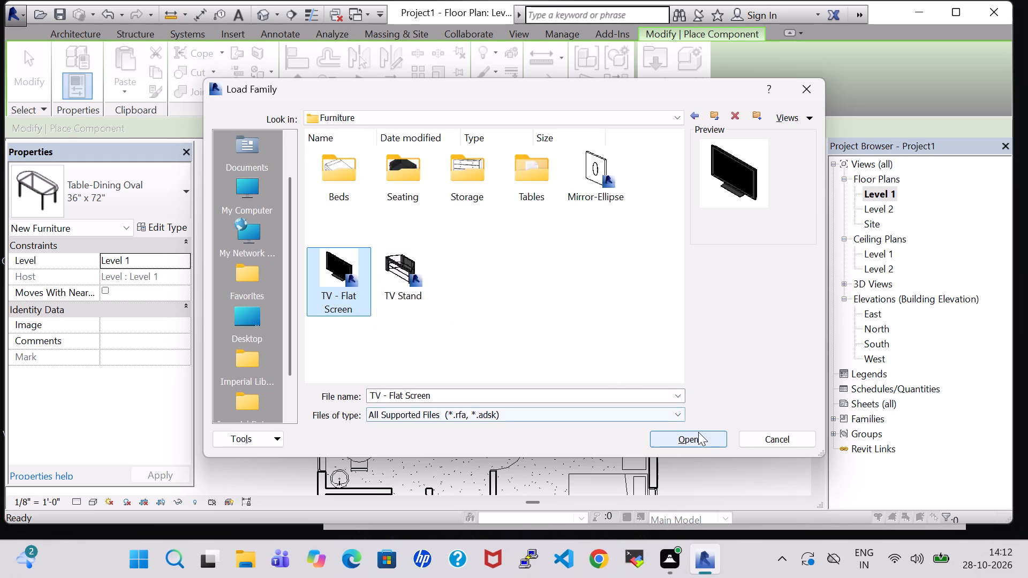
{"action": "left_click", "coordinate": [698, 432]}
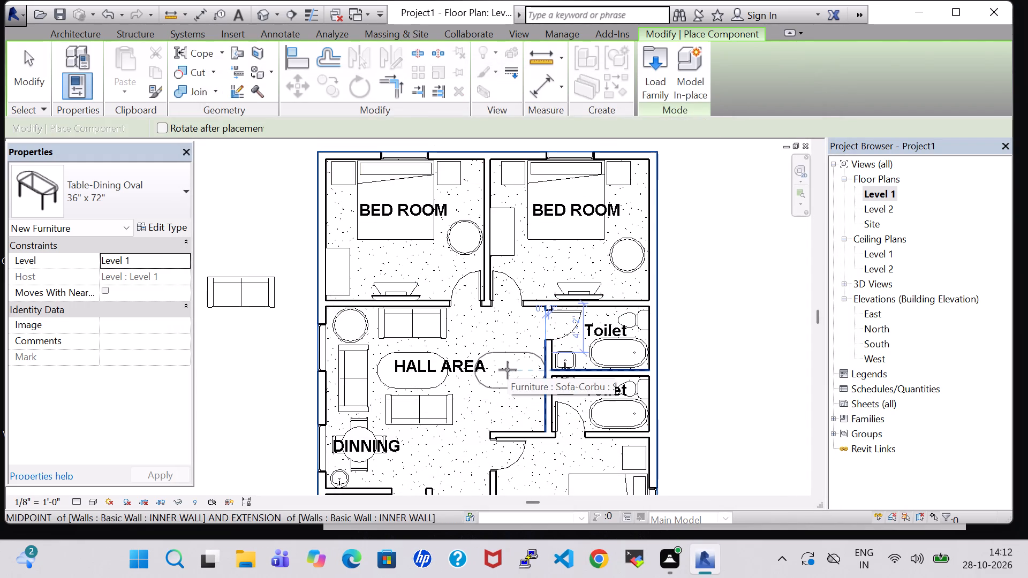
{"action": "key", "text": "Escape"}
{"action": "key", "text": "Escape"}
{"action": "key", "text": "Escape"}
Place a TV Stand, rotated to face the sofas, against the hall wall shared with the toilets.
{"action": "left_click", "coordinate": [158, 77]}
{"action": "left_click", "coordinate": [131, 189]}
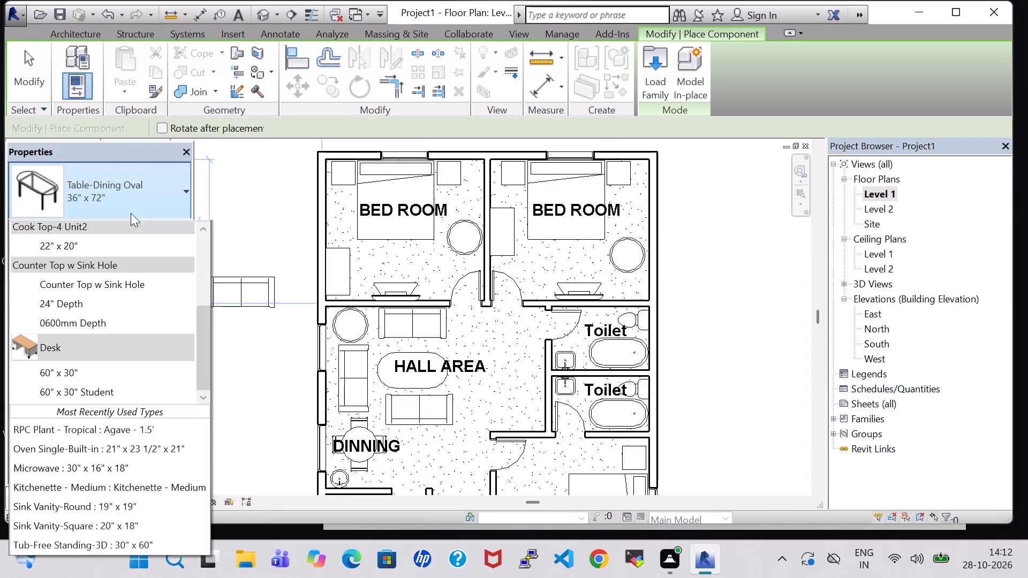
{"action": "type", "text": "tv"}
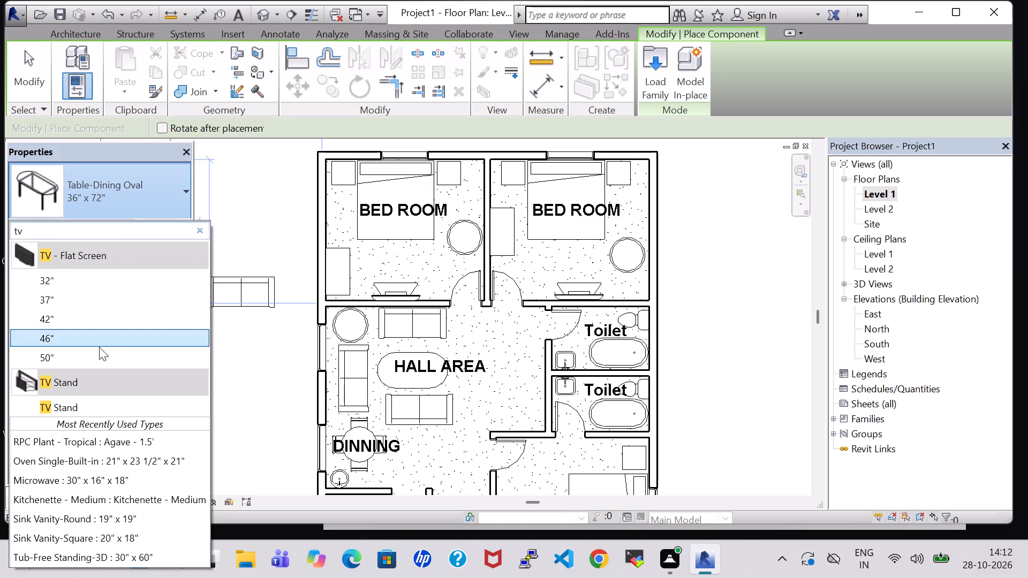
{"action": "left_click", "coordinate": [84, 407]}
{"action": "key", "text": "space"}
{"action": "key", "text": "space"}
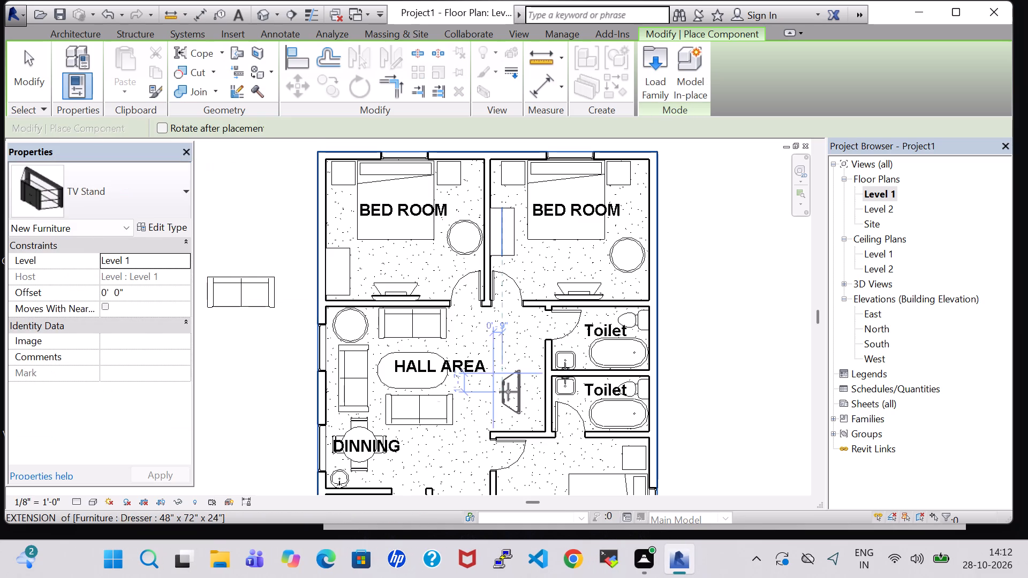
{"action": "key", "text": "space"}
{"action": "scroll", "coordinate": [508, 390], "scroll_direction": "up", "scroll_amount": 4}
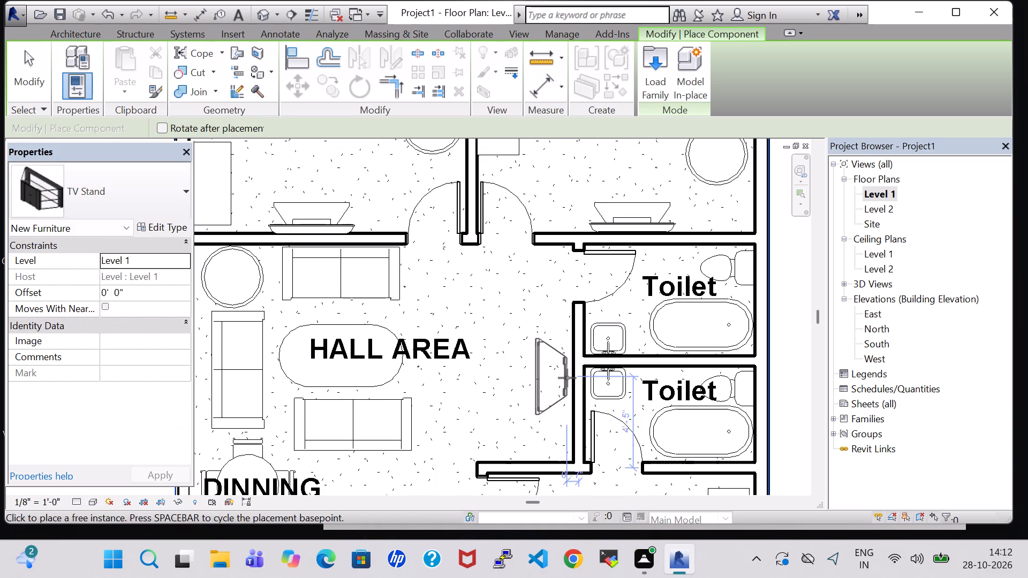
{"action": "left_click", "coordinate": [572, 380]}
{"action": "key", "text": "Escape"}
{"action": "key", "text": "Escape"}
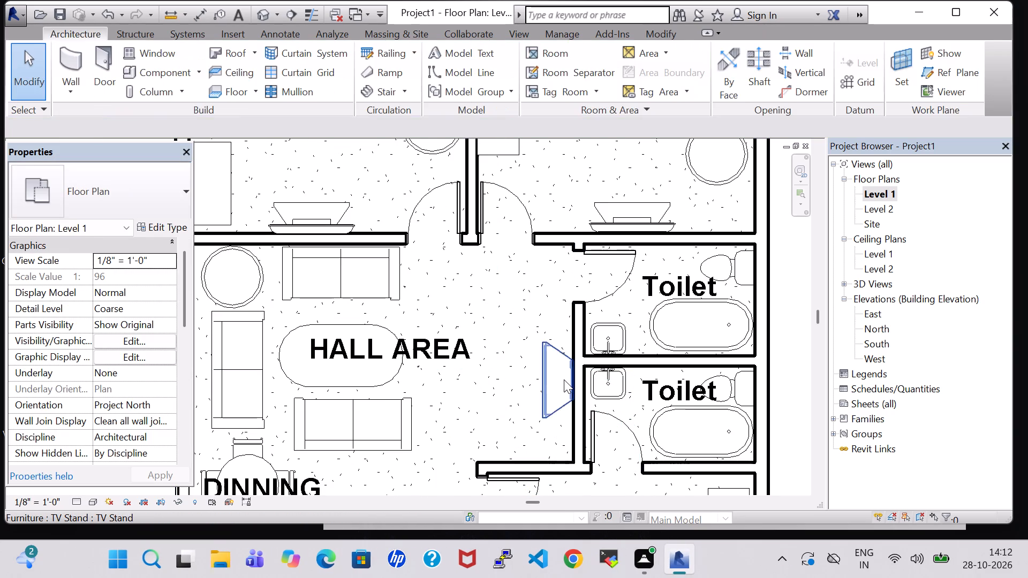
Change the placed TV stand's type to TV - Flat Screen 50".
{"action": "left_click", "coordinate": [564, 379]}
{"action": "key", "text": "Left"}
{"action": "key", "text": "Right"}
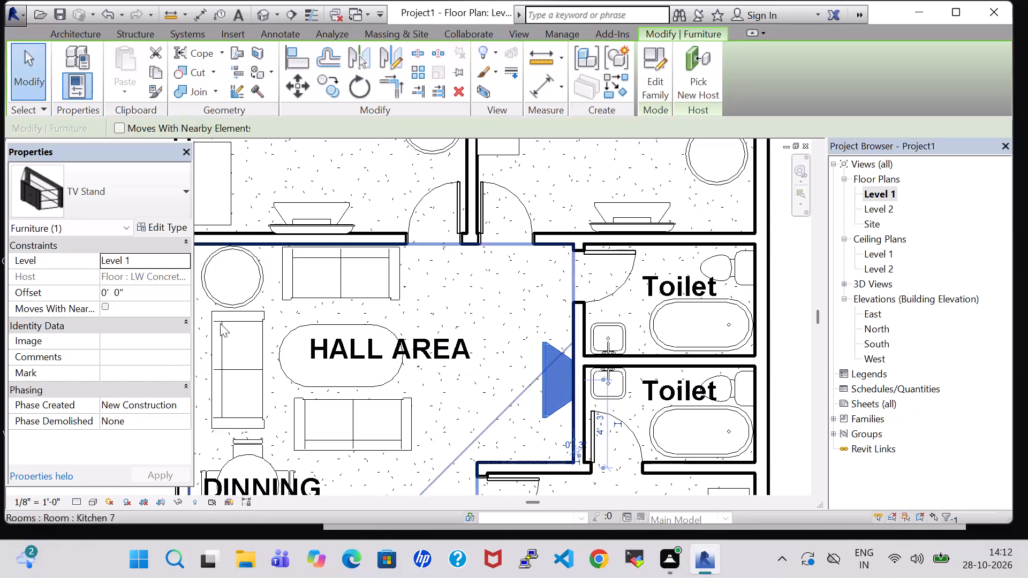
{"action": "left_click", "coordinate": [88, 29]}
{"action": "left_click", "coordinate": [134, 177]}
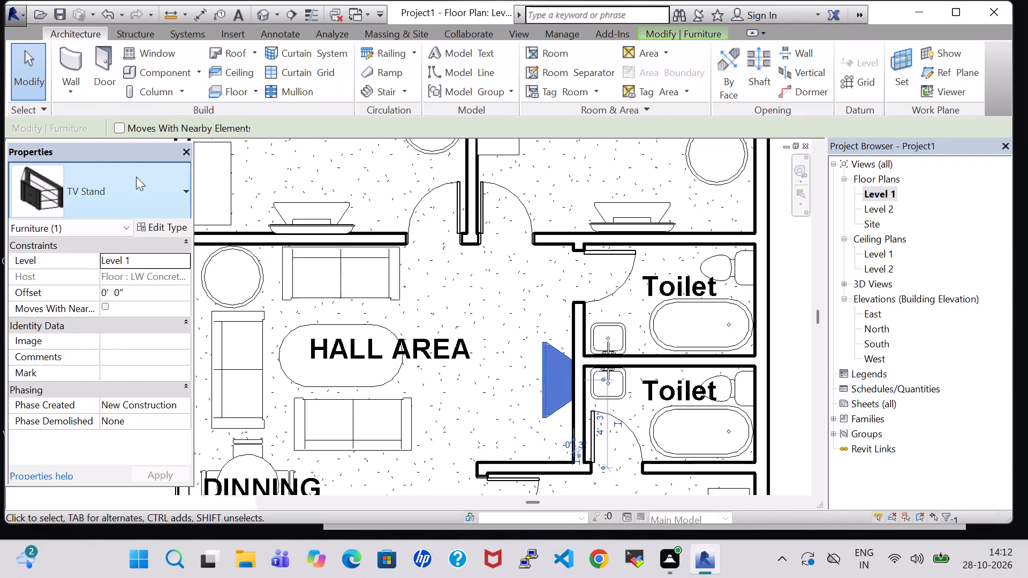
{"action": "left_click", "coordinate": [74, 363]}
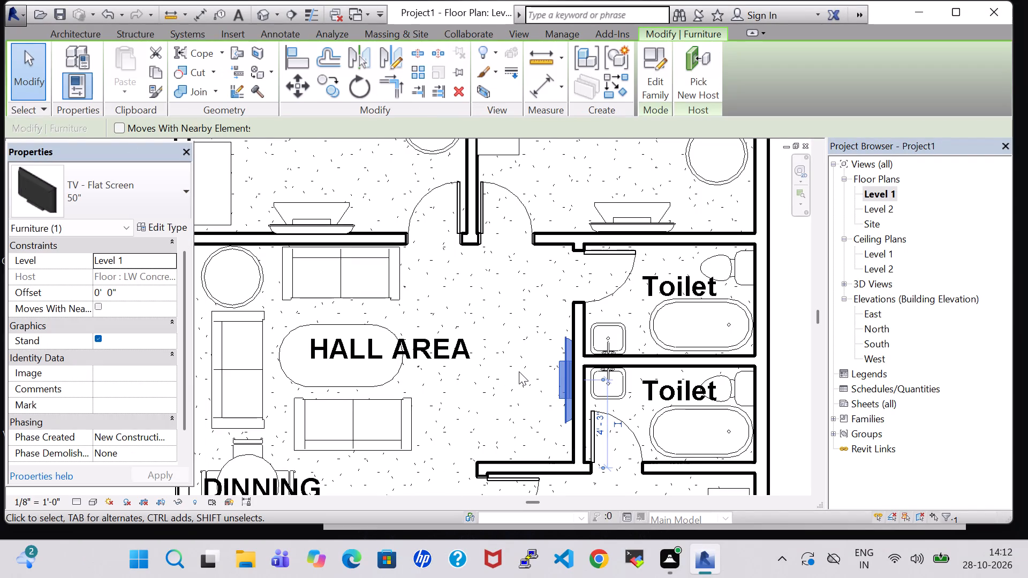
{"action": "left_click", "coordinate": [519, 371]}
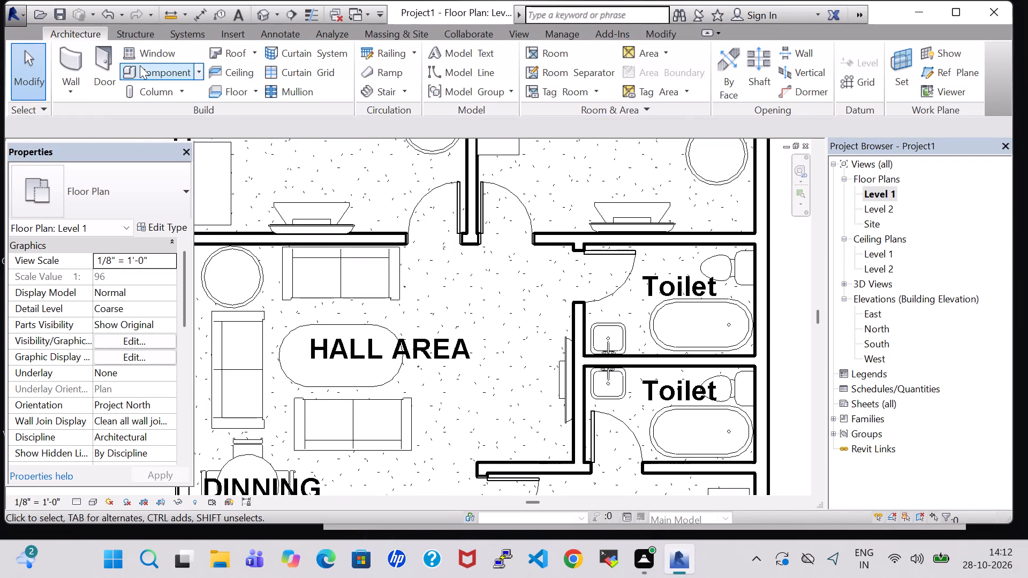
Place a TV Stand, turned to face the sofas, against the same wall at the 50" flat-screen TV.
{"action": "left_click", "coordinate": [140, 65]}
{"action": "left_click", "coordinate": [142, 186]}
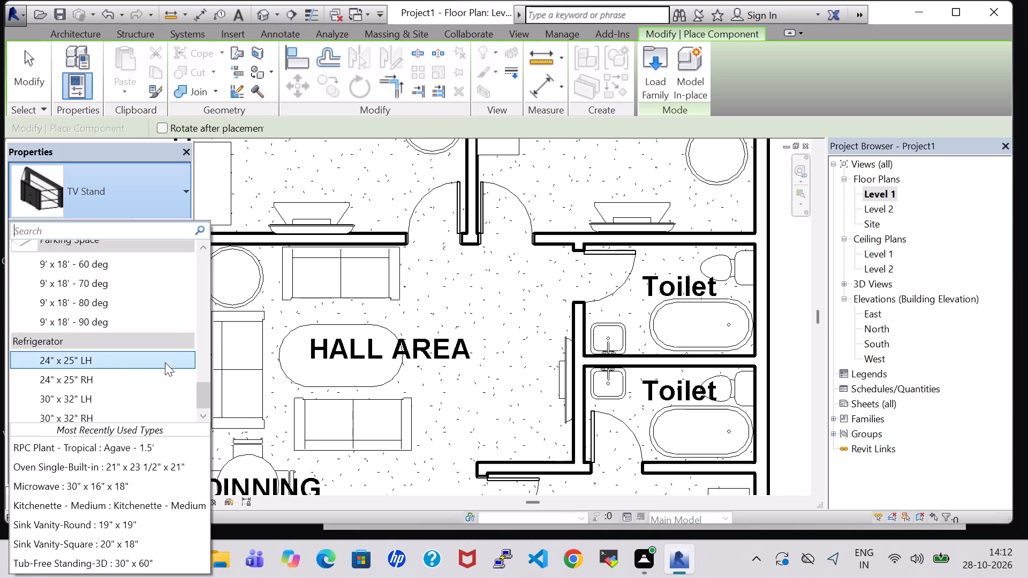
{"action": "scroll", "coordinate": [165, 362], "scroll_direction": "up", "scroll_amount": 7}
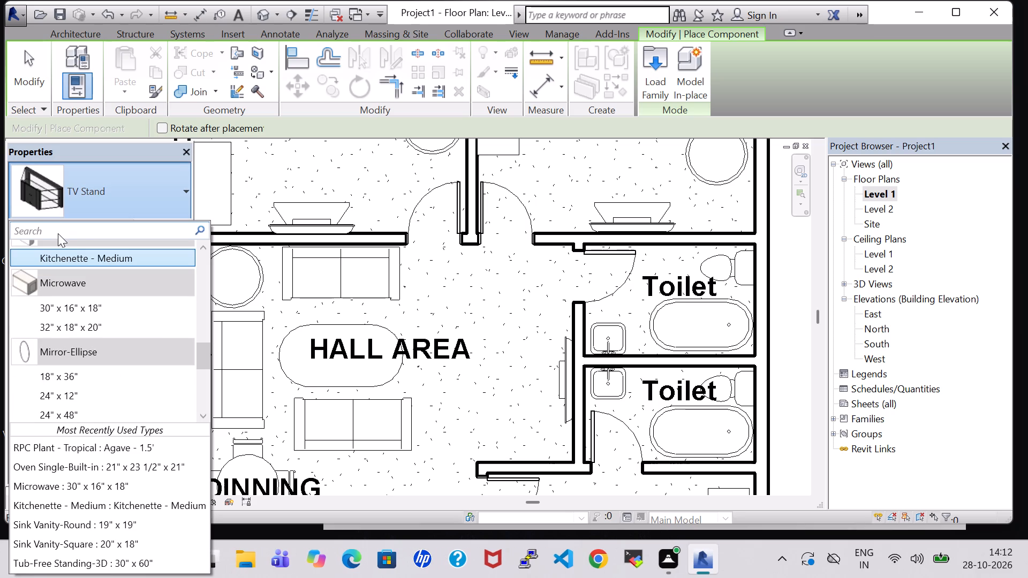
{"action": "type", "text": "tv"}
{"action": "left_click", "coordinate": [62, 401]}
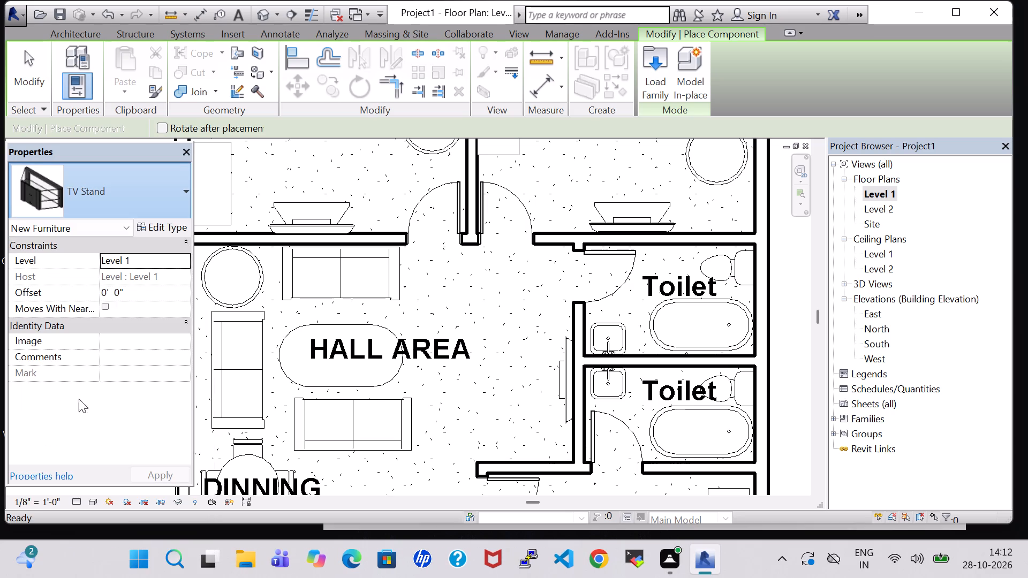
{"action": "key", "text": "space"}
{"action": "key", "text": "space"}
{"action": "key", "text": "space"}
{"action": "scroll", "coordinate": [538, 382], "scroll_direction": "up", "scroll_amount": 5}
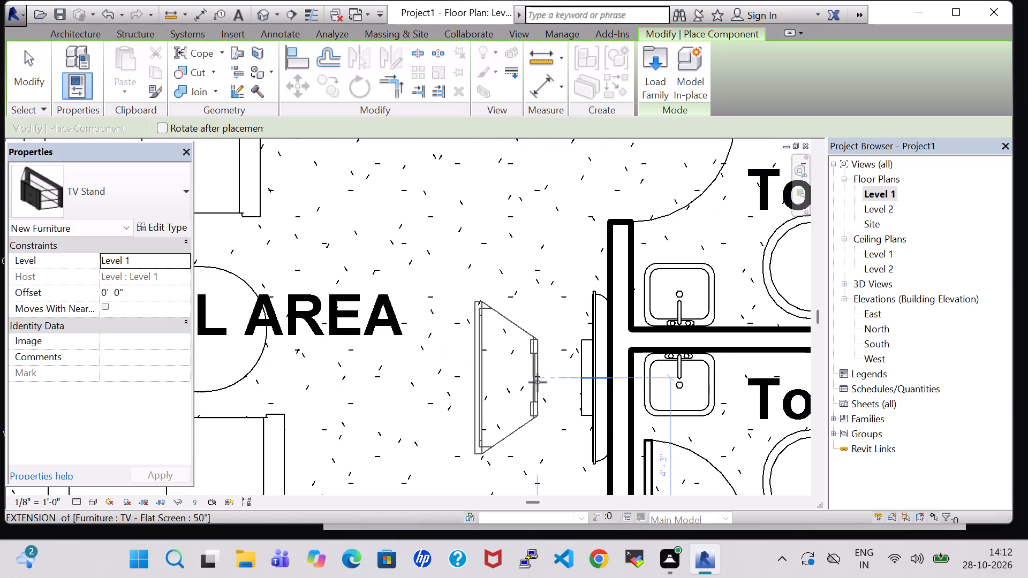
{"action": "left_click", "coordinate": [606, 384]}
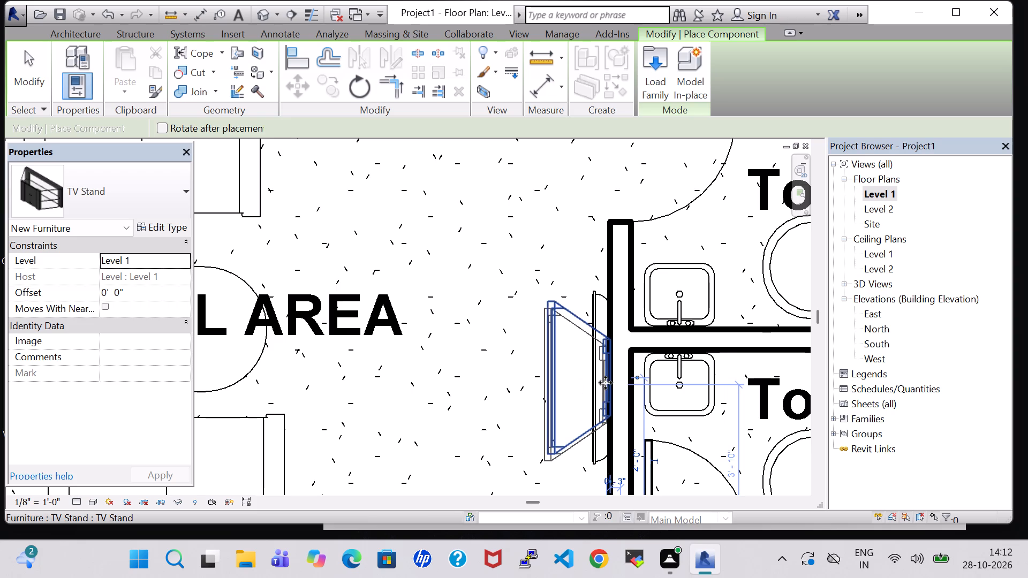
{"action": "key", "text": "Escape"}
{"action": "key", "text": "Escape"}
Nudge the TV stand a net one step left, away from the wall.
{"action": "left_click", "coordinate": [575, 318]}
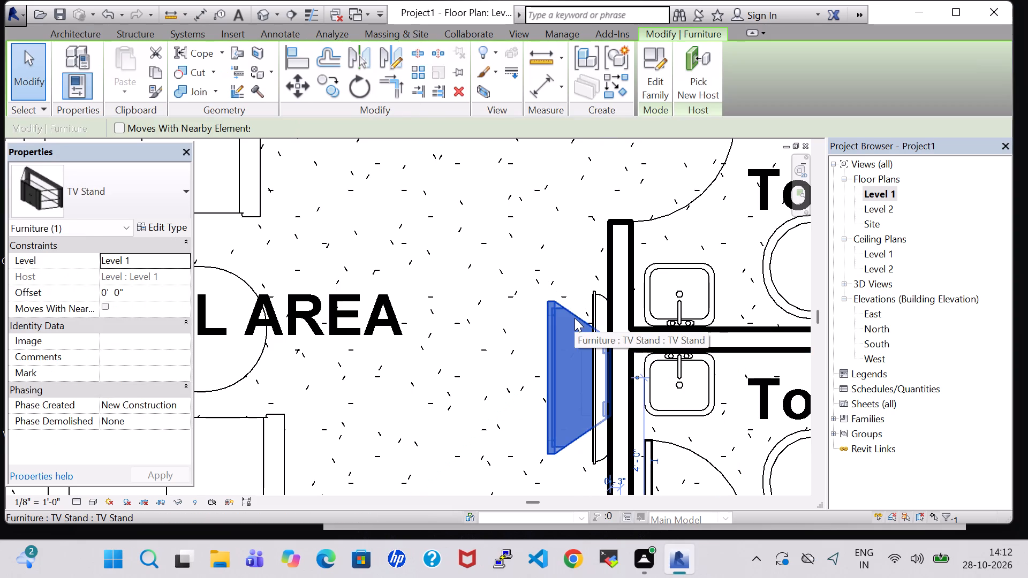
{"action": "key", "text": "Left"}
{"action": "key", "text": "Left"}
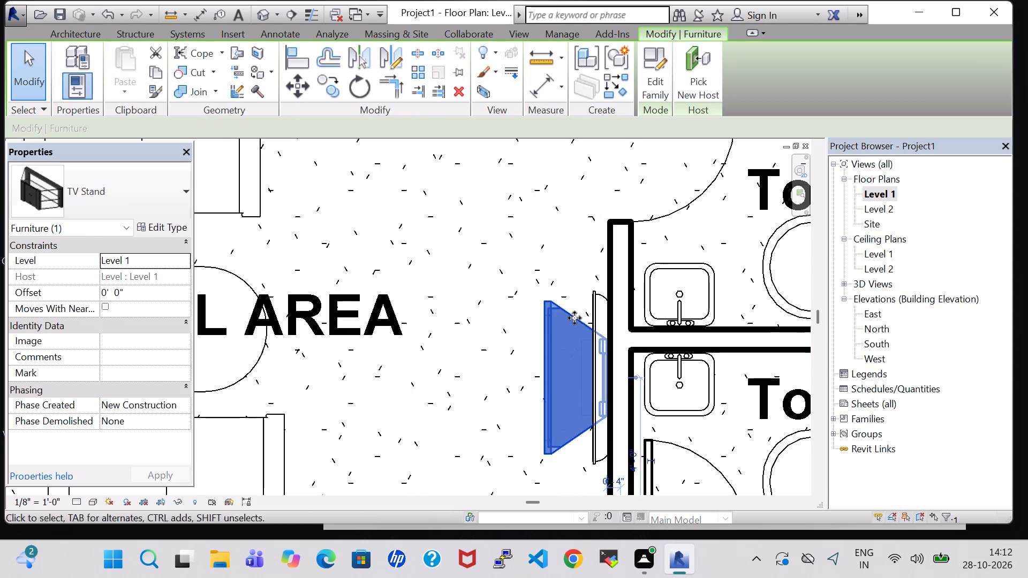
{"action": "key", "text": "Right"}
{"action": "left_click", "coordinate": [522, 283]}
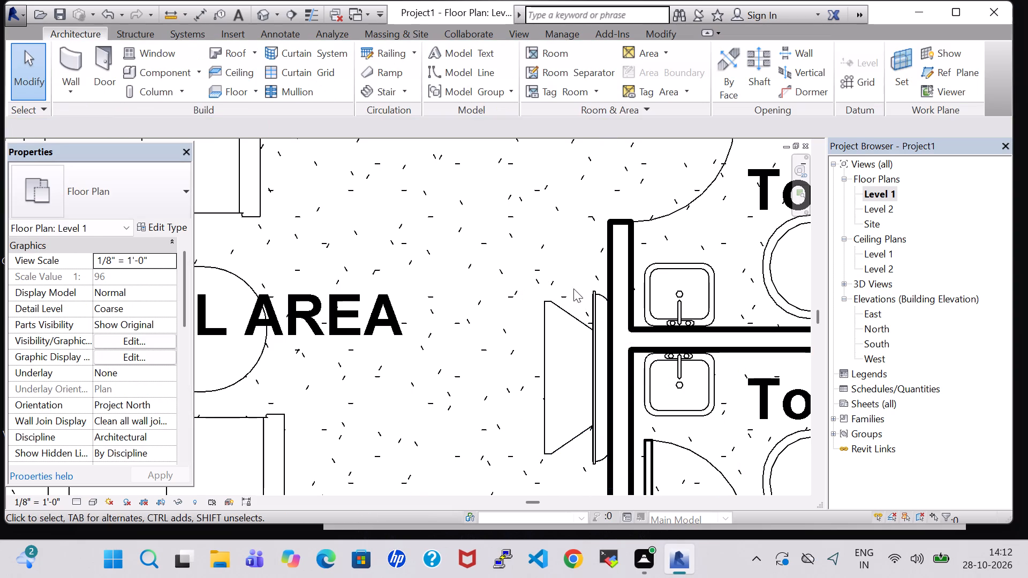
Set the 50" flat-screen TV's offset from Level 1 to 3' 0".
{"action": "left_click", "coordinate": [597, 301]}
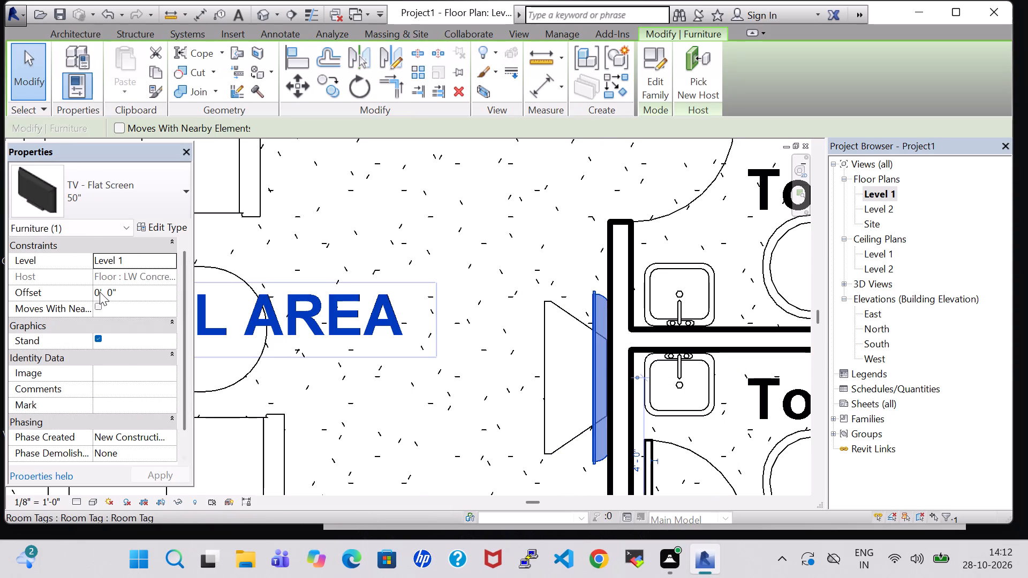
{"action": "left_click", "coordinate": [101, 292]}
{"action": "key", "text": "BackSpace"}
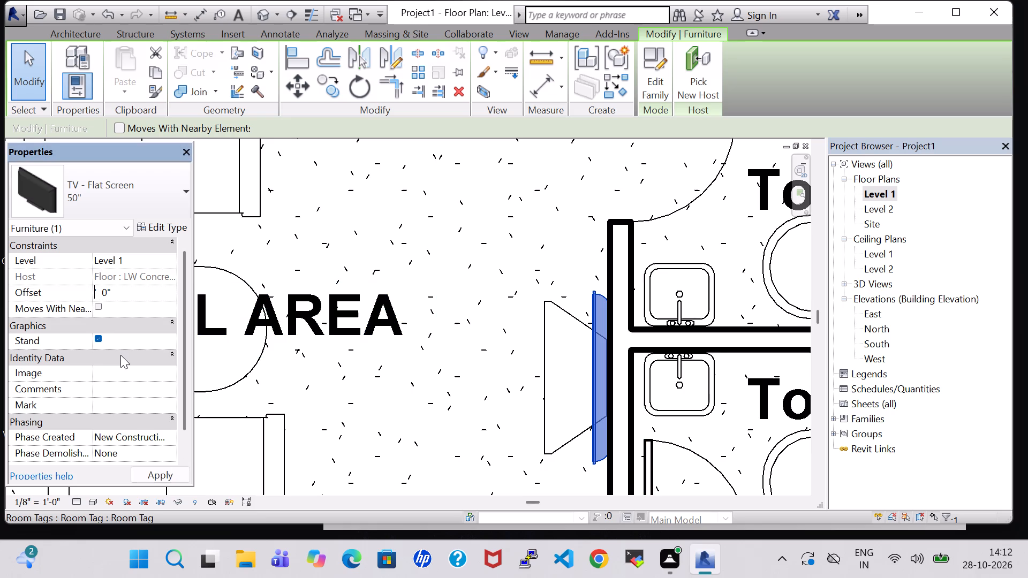
{"action": "key", "text": "3"}
{"action": "key", "text": "Return"}
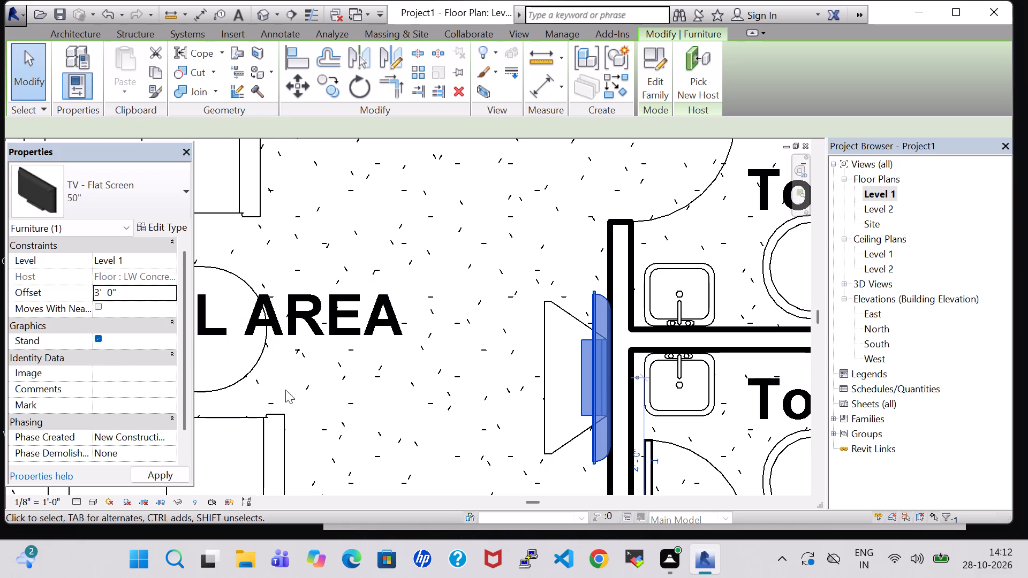
Examine the furnished Level 1 in the 3D view from above and at an angle, including the hall's TV, stand and seating.
{"action": "left_click", "coordinate": [475, 410]}
{"action": "scroll", "coordinate": [441, 408], "scroll_direction": "down", "scroll_amount": 6}
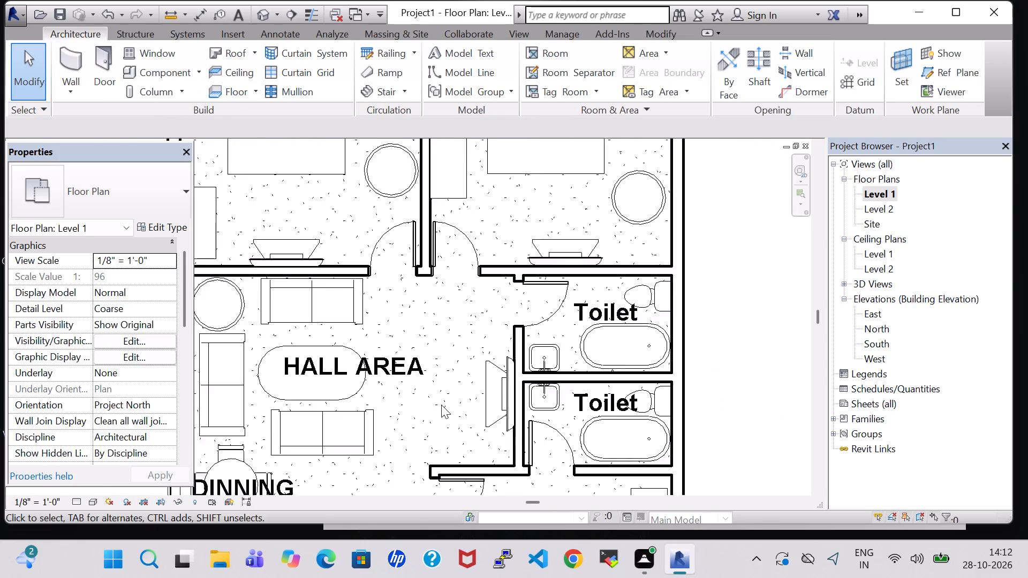
{"action": "scroll", "coordinate": [441, 405], "scroll_direction": "down", "scroll_amount": 1}
{"action": "left_click", "coordinate": [264, 13]}
{"action": "scroll", "coordinate": [624, 270], "scroll_direction": "down", "scroll_amount": 3}
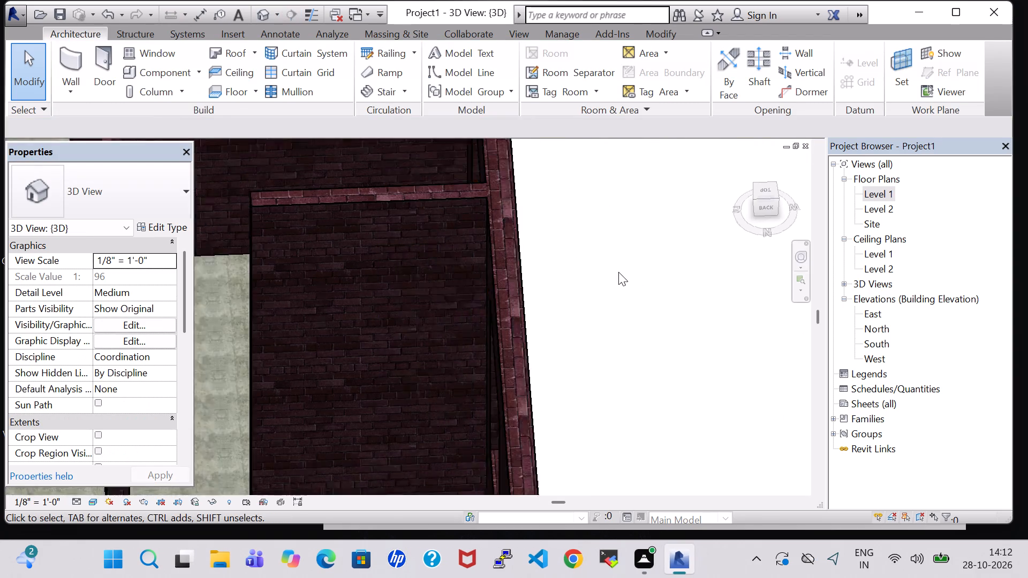
{"action": "scroll", "coordinate": [618, 272], "scroll_direction": "down", "scroll_amount": 2}
{"action": "middle_click_drag", "start_coordinate": [610, 280], "coordinate": [585, 336], "text": "shift"}
{"action": "scroll", "coordinate": [585, 336], "scroll_direction": "down", "scroll_amount": 4}
{"action": "middle_click_drag", "start_coordinate": [598, 374], "coordinate": [625, 343], "text": "shift"}
{"action": "scroll", "coordinate": [625, 343], "scroll_direction": "down", "scroll_amount": 2}
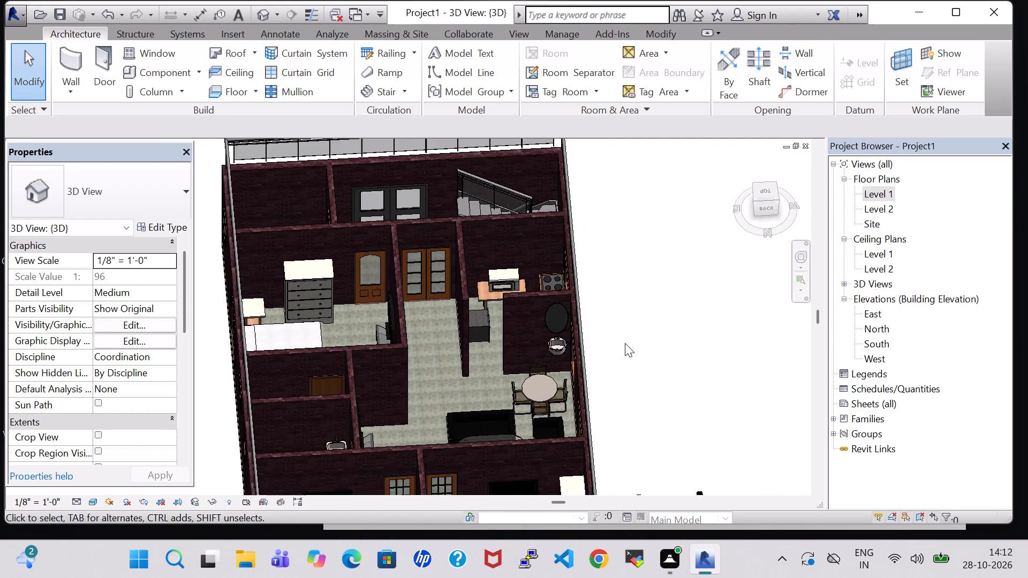
{"action": "middle_click_drag", "start_coordinate": [623, 327], "coordinate": [609, 417], "text": "shift"}
{"action": "middle_click_drag", "start_coordinate": [640, 349], "coordinate": [639, 442], "text": "shift"}
{"action": "middle_click_drag", "start_coordinate": [641, 400], "coordinate": [639, 336]}
{"action": "middle_click_drag", "start_coordinate": [626, 317], "coordinate": [630, 346], "text": "shift"}
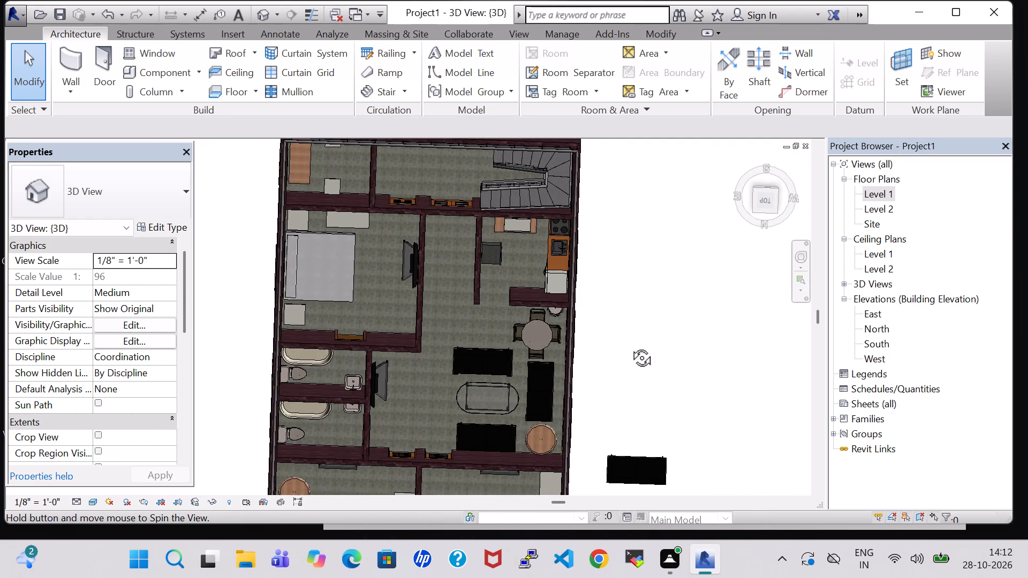
{"action": "middle_click_drag", "start_coordinate": [630, 346], "coordinate": [634, 280], "text": "shift"}
{"action": "middle_click_drag", "start_coordinate": [657, 321], "coordinate": [580, 221], "text": "shift"}
{"action": "middle_click_drag", "start_coordinate": [613, 231], "coordinate": [605, 338]}
{"action": "middle_click_drag", "start_coordinate": [587, 399], "coordinate": [640, 406], "text": "shift"}
{"action": "middle_click_drag", "start_coordinate": [634, 408], "coordinate": [650, 306]}
{"action": "middle_click_drag", "start_coordinate": [647, 334], "coordinate": [661, 305], "text": "shift"}
{"action": "scroll", "coordinate": [661, 305], "scroll_direction": "down", "scroll_amount": 3}
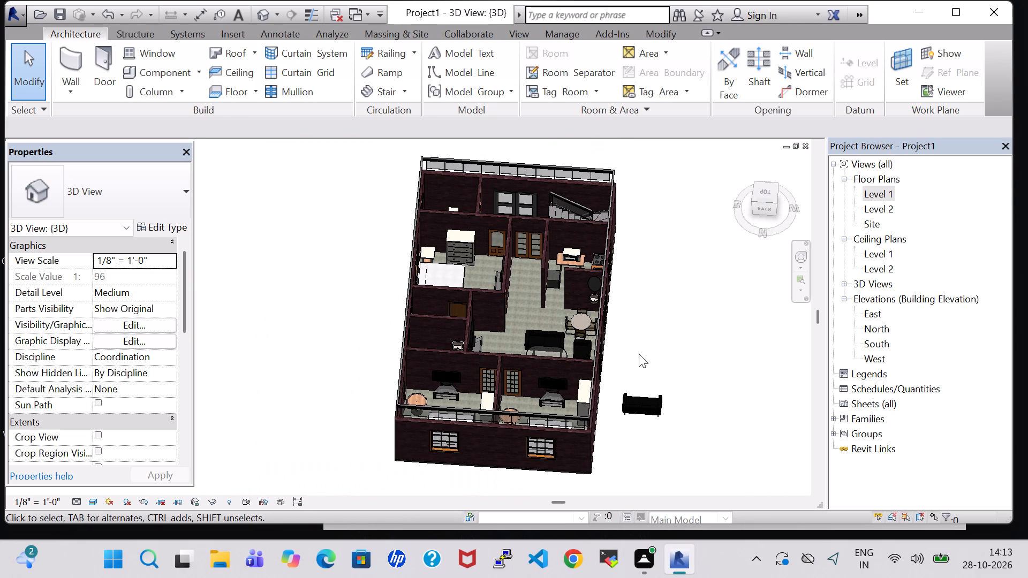
Delete the stray black sofa lying outside the house, beyond the hall's exterior wall.
{"action": "middle_click_drag", "start_coordinate": [638, 359], "coordinate": [666, 487], "text": "shift"}
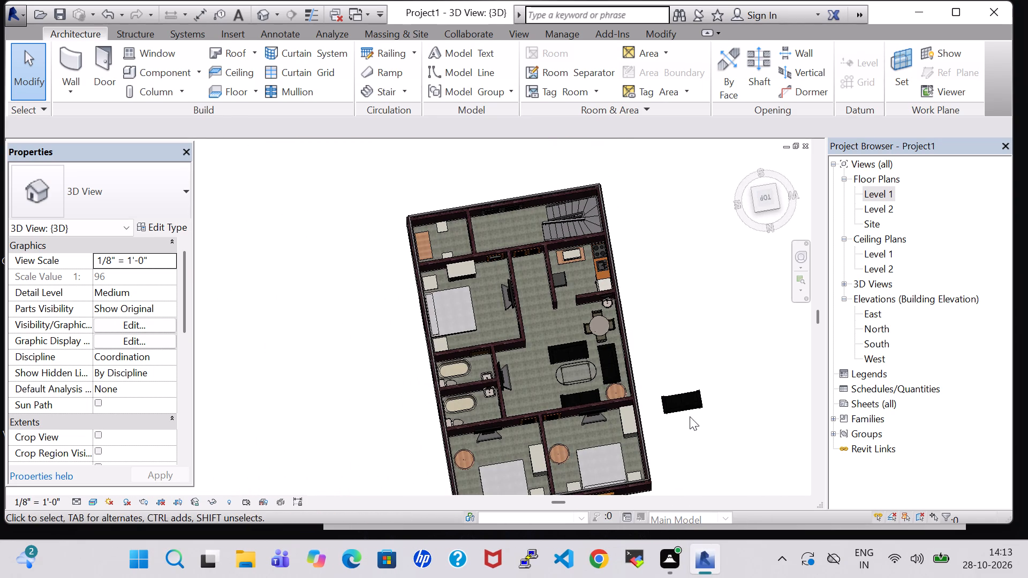
{"action": "left_click", "coordinate": [692, 402]}
{"action": "key", "text": "Delete"}
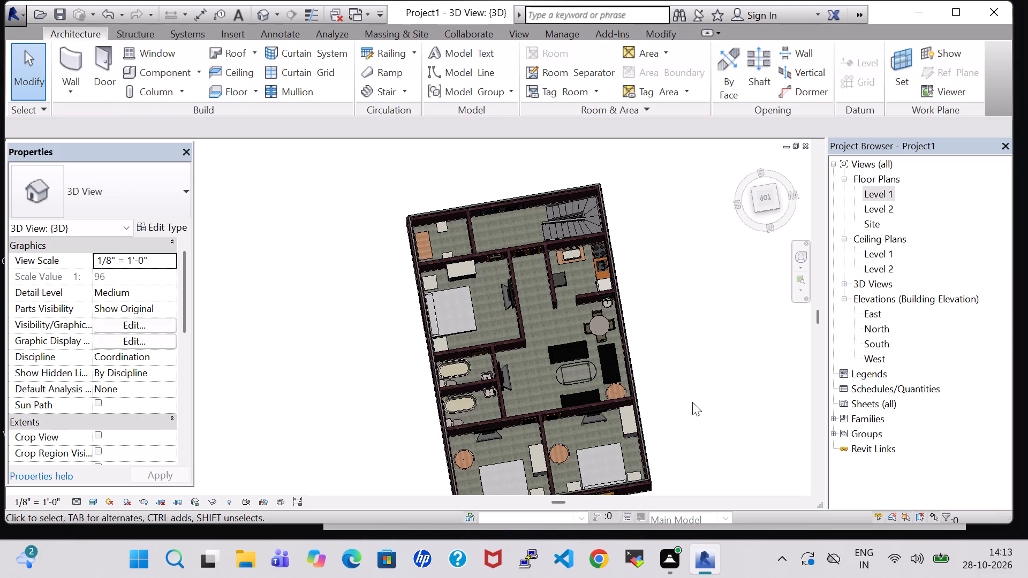
Inspect the furnished house in 3D from above and from opposite ends, checking the furniture layout in every room.
{"action": "middle_click_drag", "start_coordinate": [730, 328], "coordinate": [694, 385], "text": "shift"}
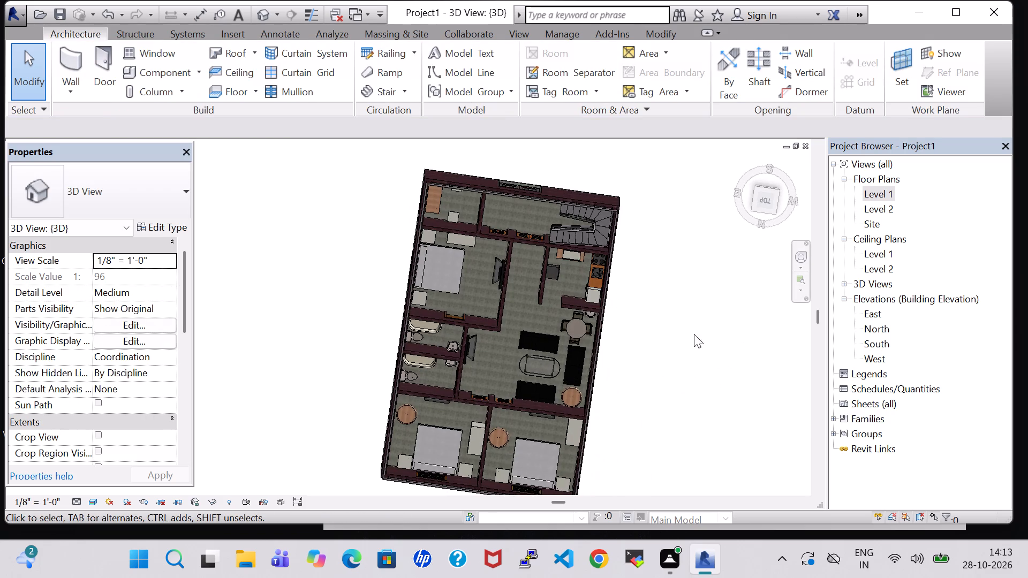
{"action": "middle_click_drag", "start_coordinate": [694, 329], "coordinate": [697, 397], "text": "shift"}
{"action": "middle_click_drag", "start_coordinate": [697, 397], "coordinate": [690, 390]}
{"action": "middle_click_drag", "start_coordinate": [690, 392], "coordinate": [698, 346], "text": "shift"}
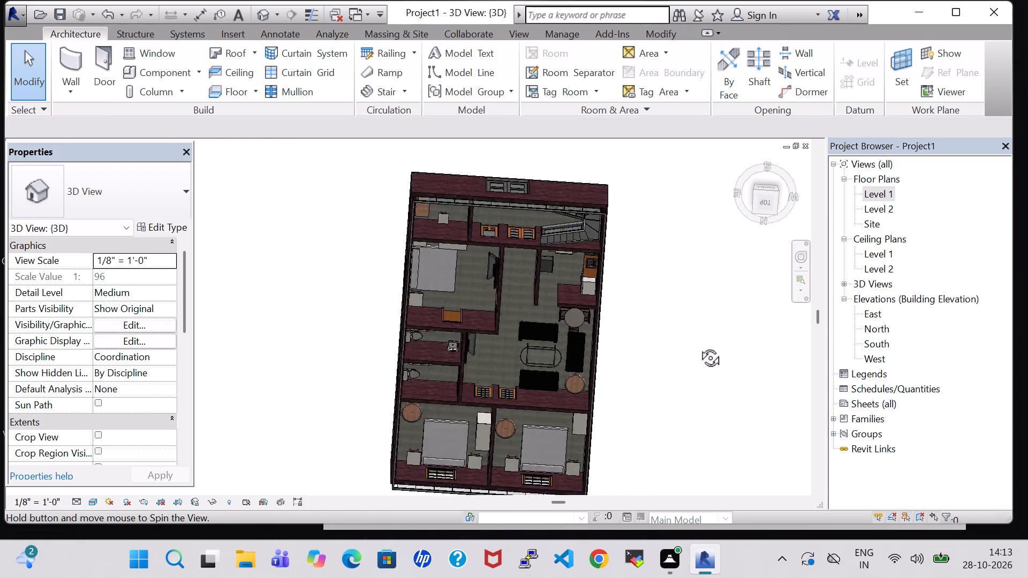
{"action": "middle_click_drag", "start_coordinate": [698, 346], "coordinate": [701, 301], "text": "shift"}
{"action": "middle_click_drag", "start_coordinate": [693, 333], "coordinate": [640, 313]}
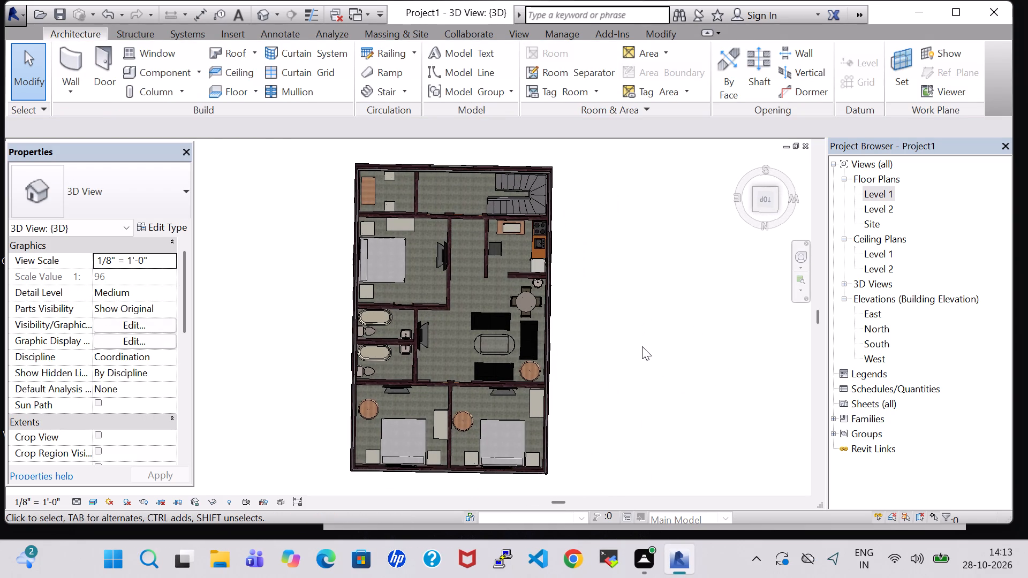
{"action": "scroll", "coordinate": [642, 346], "scroll_direction": "up", "scroll_amount": 1}
{"action": "middle_click_drag", "start_coordinate": [654, 350], "coordinate": [672, 356]}
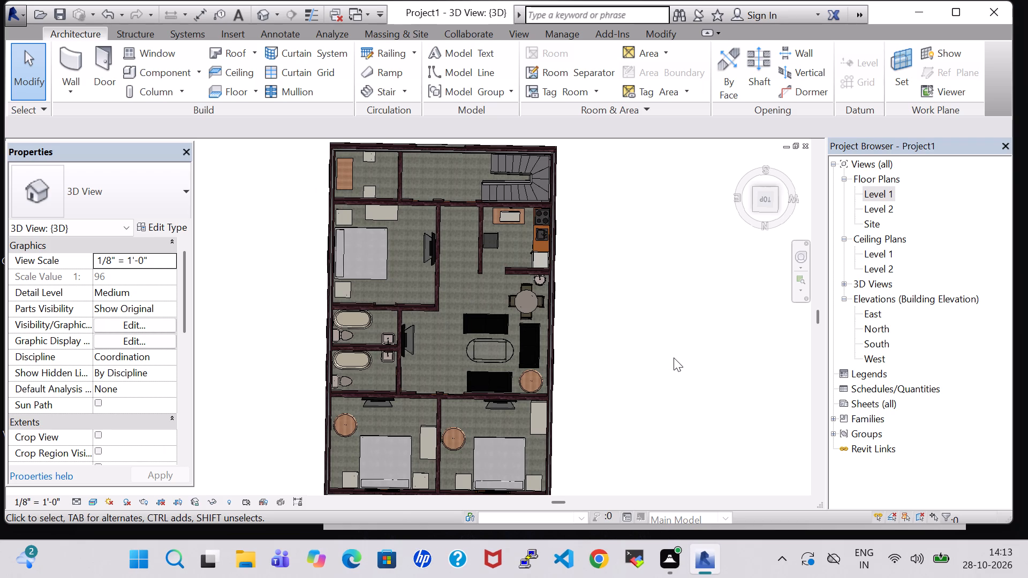
{"action": "middle_click_drag", "start_coordinate": [663, 363], "coordinate": [663, 357]}
{"action": "scroll", "coordinate": [663, 357], "scroll_direction": "down", "scroll_amount": 1}
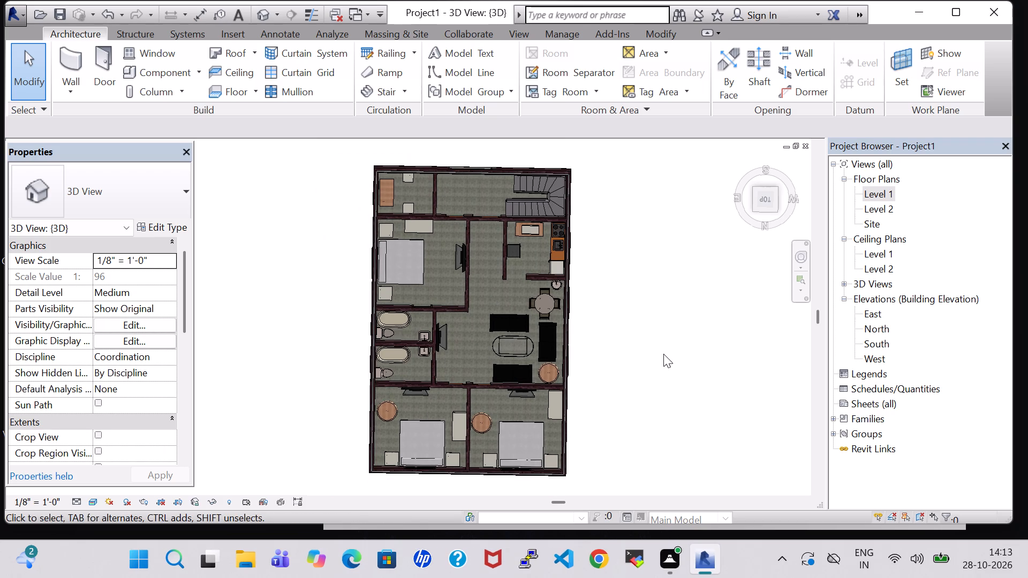
{"action": "middle_click_drag", "start_coordinate": [663, 354], "coordinate": [704, 332]}
{"action": "middle_click_drag", "start_coordinate": [680, 319], "coordinate": [668, 337]}
{"action": "middle_click_drag", "start_coordinate": [624, 429], "coordinate": [735, 309], "text": "shift"}
{"action": "middle_click_drag", "start_coordinate": [375, 362], "coordinate": [636, 386], "text": "shift"}
{"action": "middle_click_drag", "start_coordinate": [534, 352], "coordinate": [533, 352]}
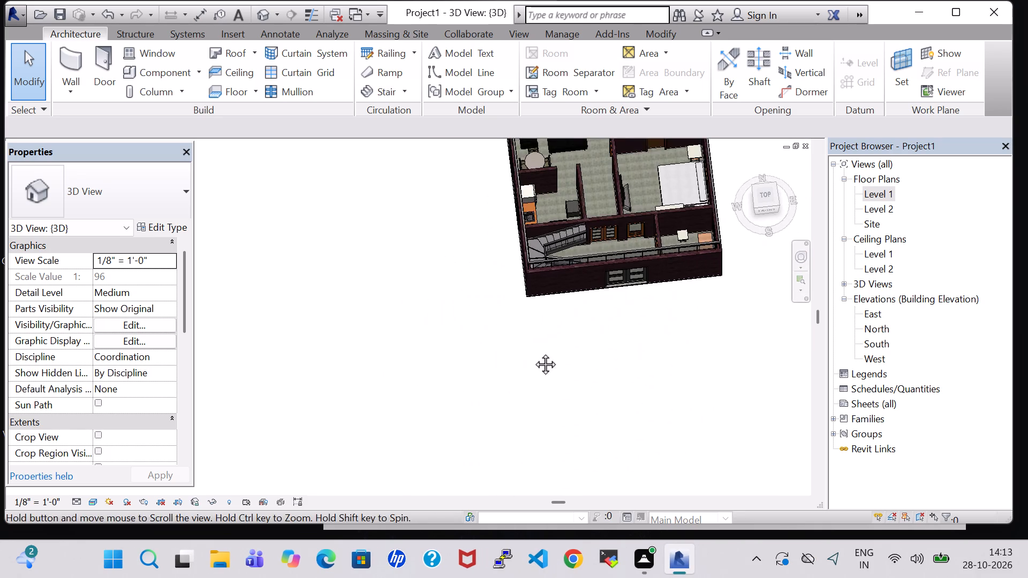
{"action": "middle_click_drag", "start_coordinate": [533, 352], "coordinate": [367, 457]}
{"action": "middle_click", "coordinate": [367, 457]}
{"action": "middle_click_drag", "start_coordinate": [632, 182], "coordinate": [624, 292], "text": "shift"}
{"action": "middle_click", "coordinate": [624, 298], "text": "shift"}
{"action": "middle_click_drag", "start_coordinate": [610, 208], "coordinate": [618, 307]}
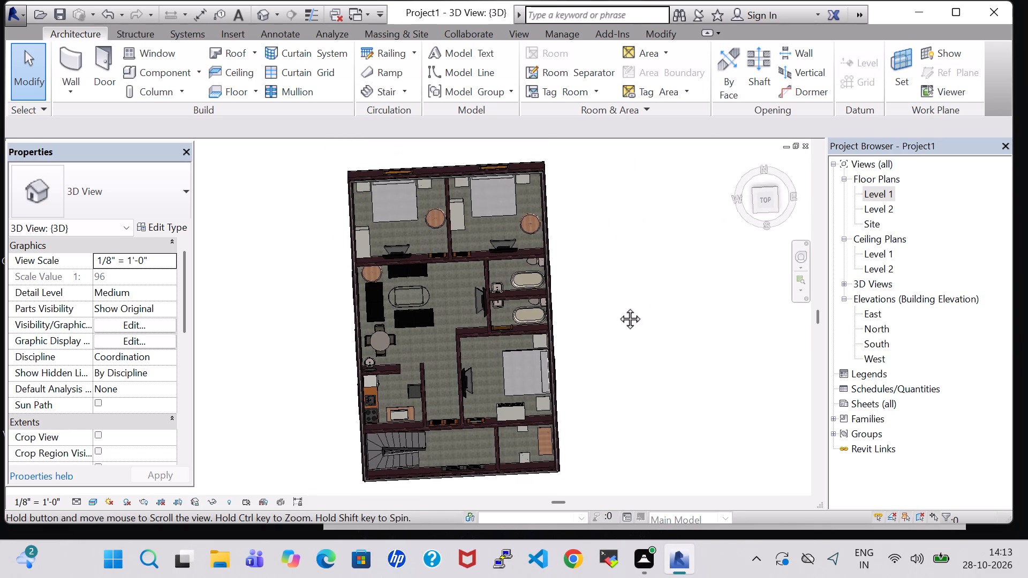
{"action": "middle_click_drag", "start_coordinate": [618, 307], "coordinate": [619, 318]}
{"action": "middle_click_drag", "start_coordinate": [619, 318], "coordinate": [616, 270], "text": "shift"}
{"action": "middle_click_drag", "start_coordinate": [636, 368], "coordinate": [637, 340]}
{"action": "middle_click_drag", "start_coordinate": [637, 345], "coordinate": [636, 316], "text": "shift"}
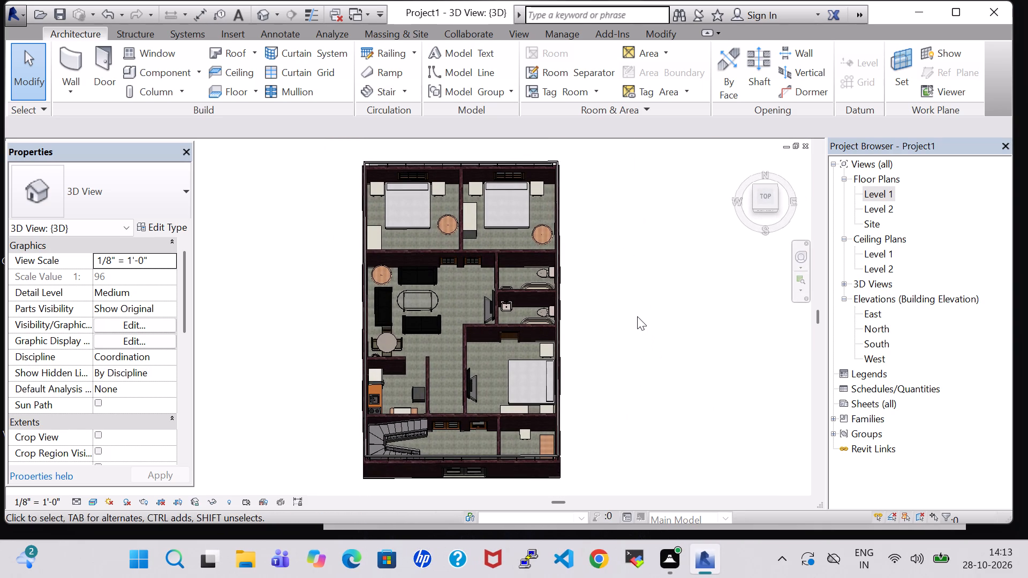
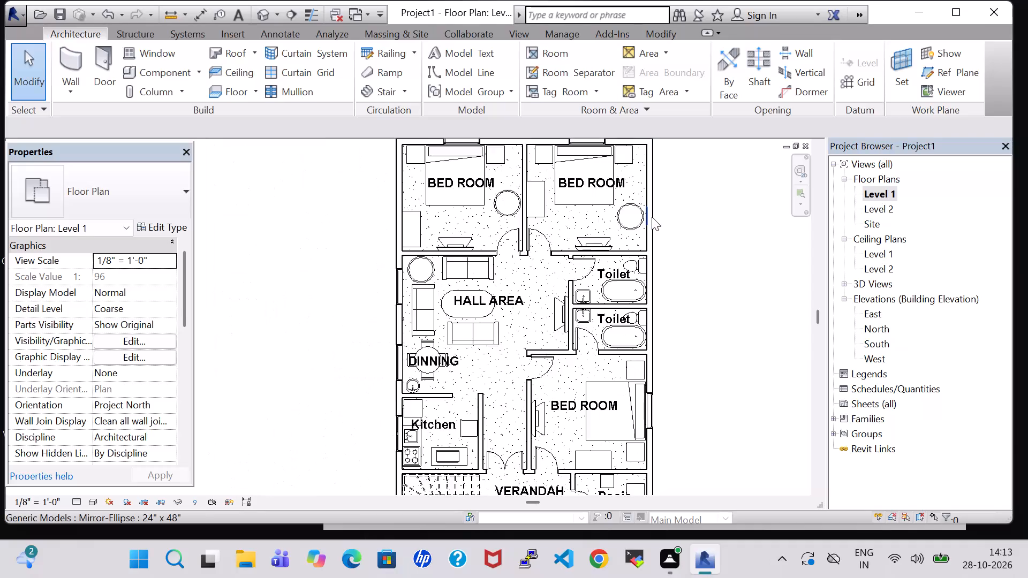
Load the RPC Plant - Tropical family from the Planting folder of the US Imperial library.
{"action": "middle_click_drag", "start_coordinate": [700, 197], "coordinate": [638, 226]}
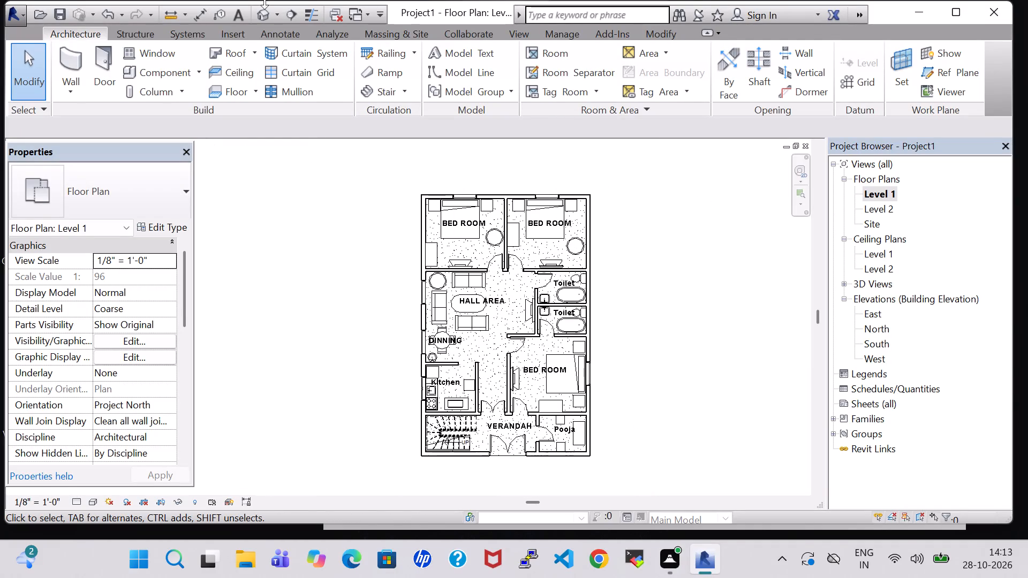
{"action": "left_click", "coordinate": [161, 66]}
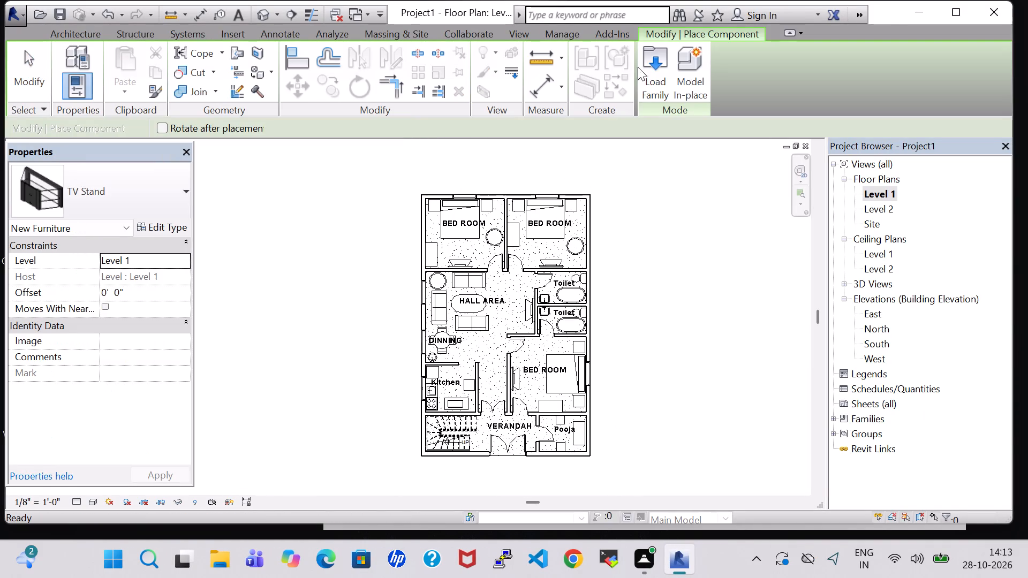
{"action": "left_click", "coordinate": [654, 69]}
{"action": "scroll", "coordinate": [571, 229], "scroll_direction": "down", "scroll_amount": 1}
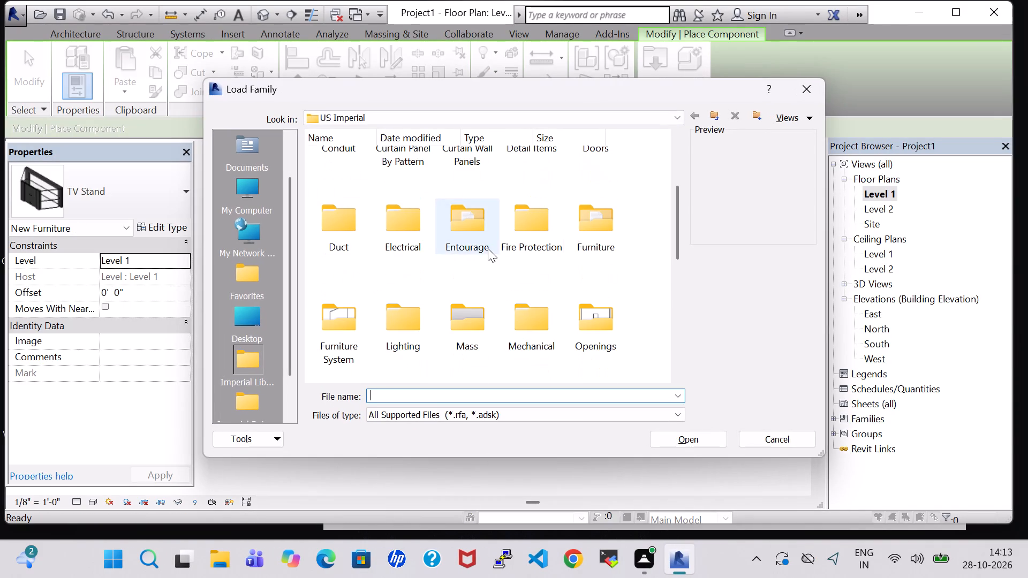
{"action": "scroll", "coordinate": [488, 248], "scroll_direction": "down", "scroll_amount": 1}
{"action": "double_click", "coordinate": [419, 272]}
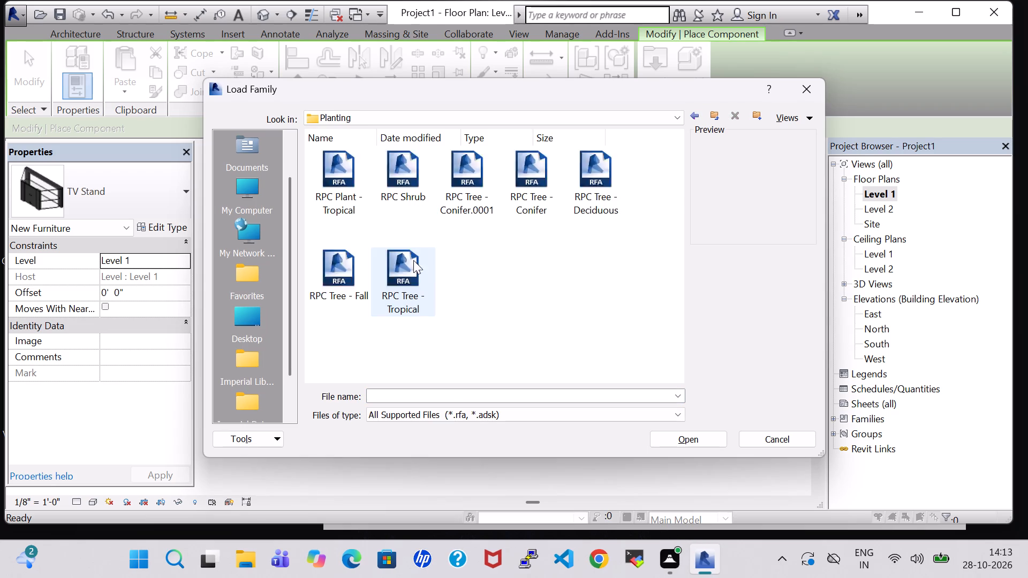
{"action": "left_click", "coordinate": [346, 177]}
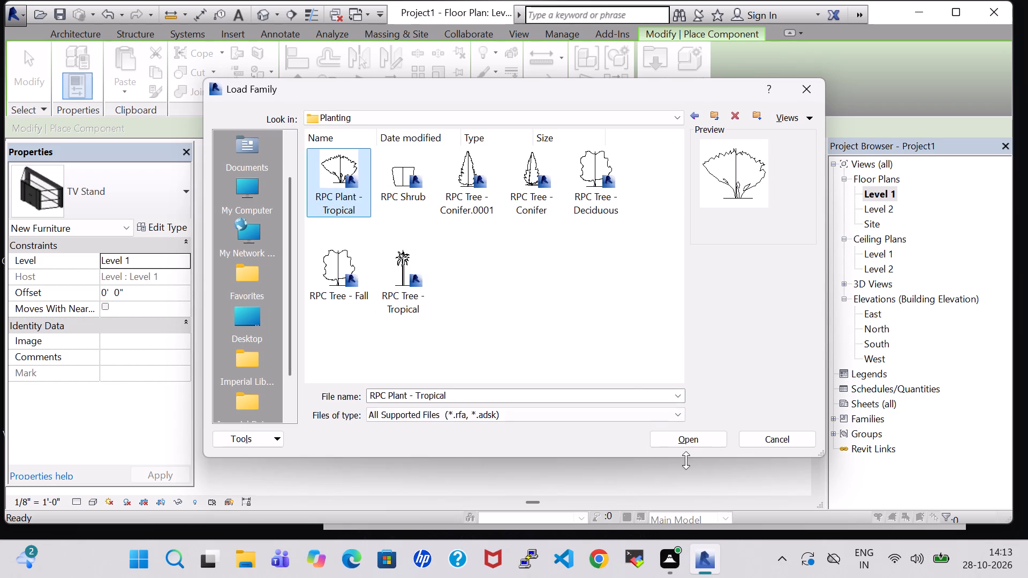
{"action": "left_click", "coordinate": [697, 443]}
{"action": "scroll", "coordinate": [460, 340], "scroll_direction": "up", "scroll_amount": 5}
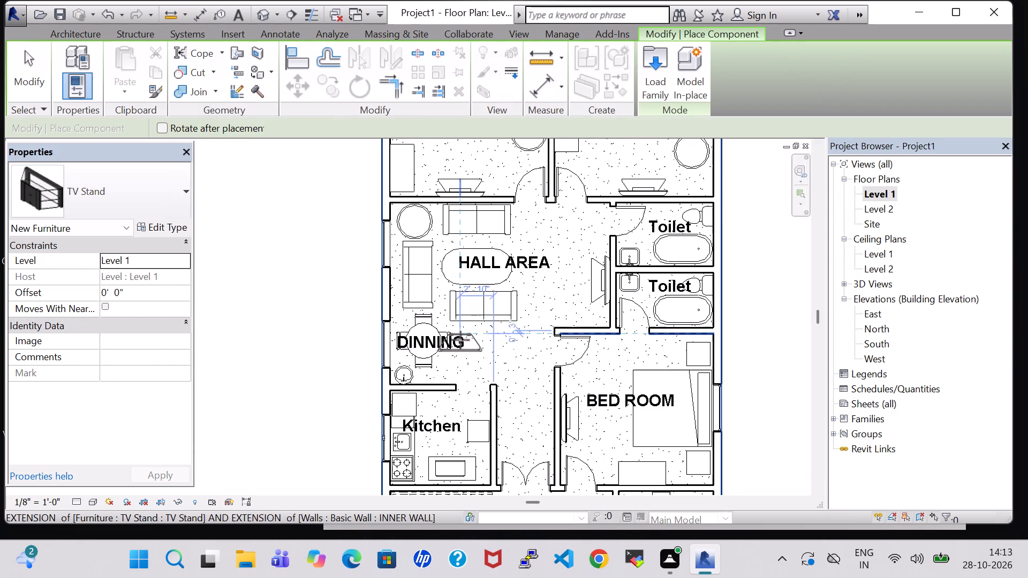
{"action": "key", "text": "Escape"}
{"action": "key", "text": "Escape"}
{"action": "key", "text": "Escape"}
{"action": "key", "text": "Escape"}
{"action": "key", "text": "Escape"}
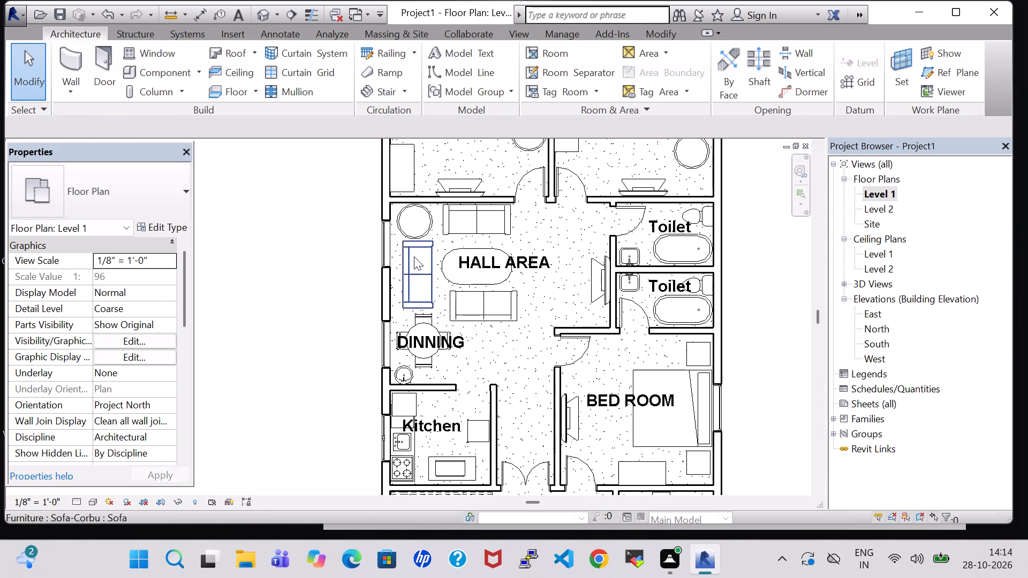
{"action": "key", "text": "Escape"}
{"action": "key", "text": "Escape"}
{"action": "key", "text": "Escape"}
Place an RPC Plant - Tropical, Agave - 1.5' component on the hall area's oval table with a 3' 0" offset from Level 1.
{"action": "left_click", "coordinate": [140, 68]}
{"action": "left_click", "coordinate": [147, 193]}
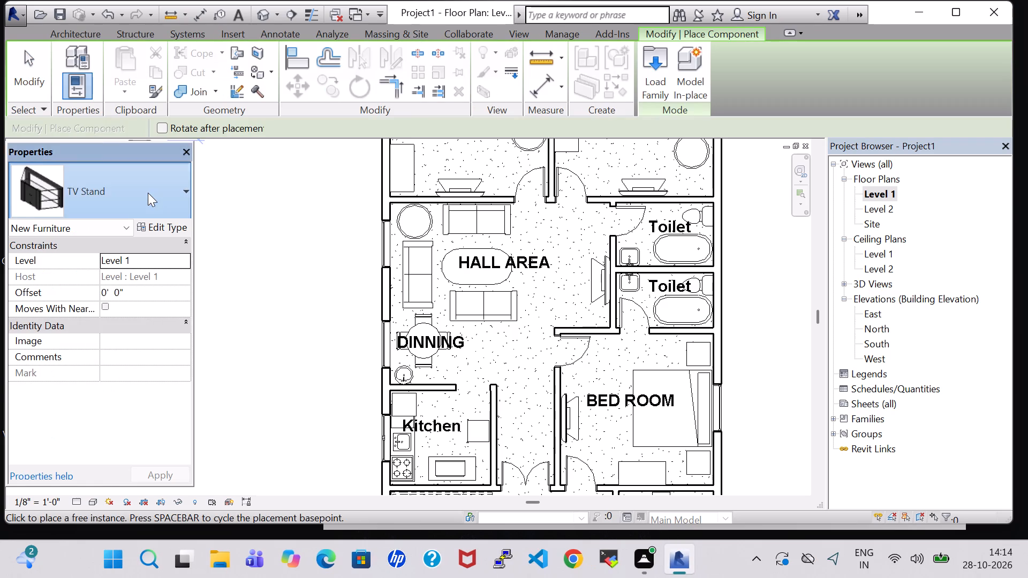
{"action": "scroll", "coordinate": [131, 300], "scroll_direction": "down", "scroll_amount": 2}
{"action": "scroll", "coordinate": [131, 300], "scroll_direction": "up", "scroll_amount": 20}
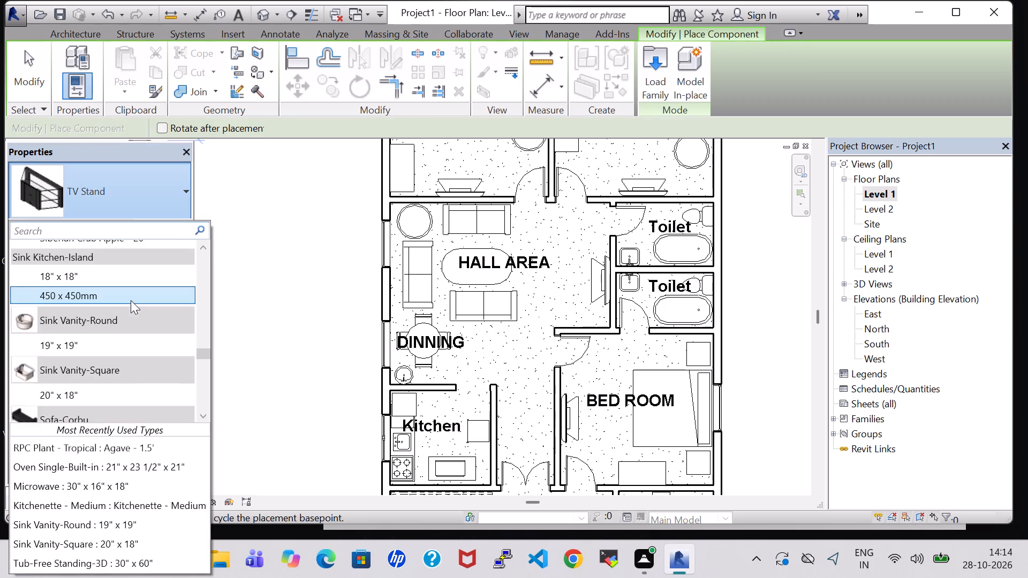
{"action": "scroll", "coordinate": [131, 300], "scroll_direction": "up", "scroll_amount": 18}
{"action": "scroll", "coordinate": [131, 300], "scroll_direction": "down", "scroll_amount": 4}
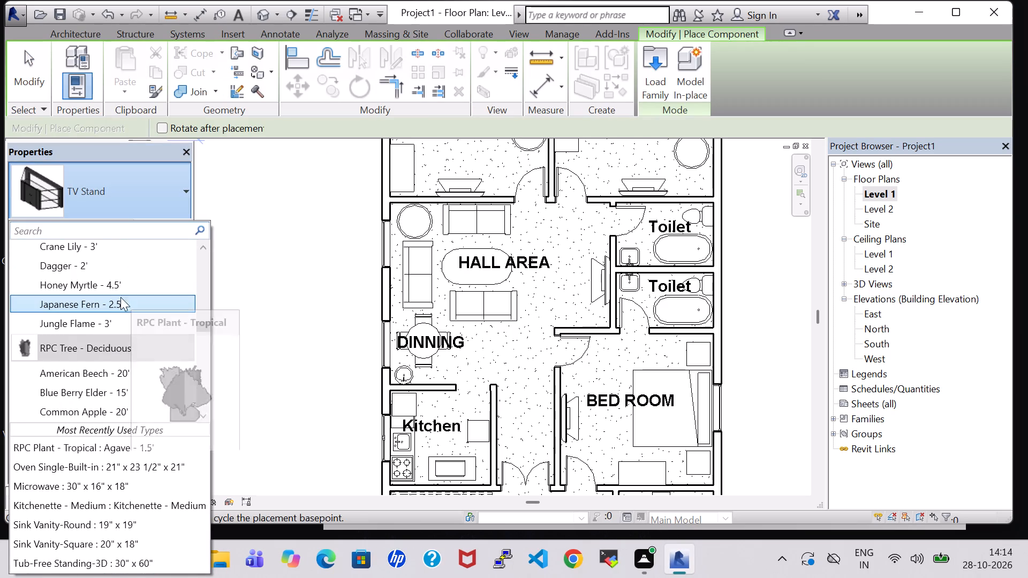
{"action": "scroll", "coordinate": [103, 290], "scroll_direction": "up", "scroll_amount": 1}
{"action": "left_click", "coordinate": [92, 268]}
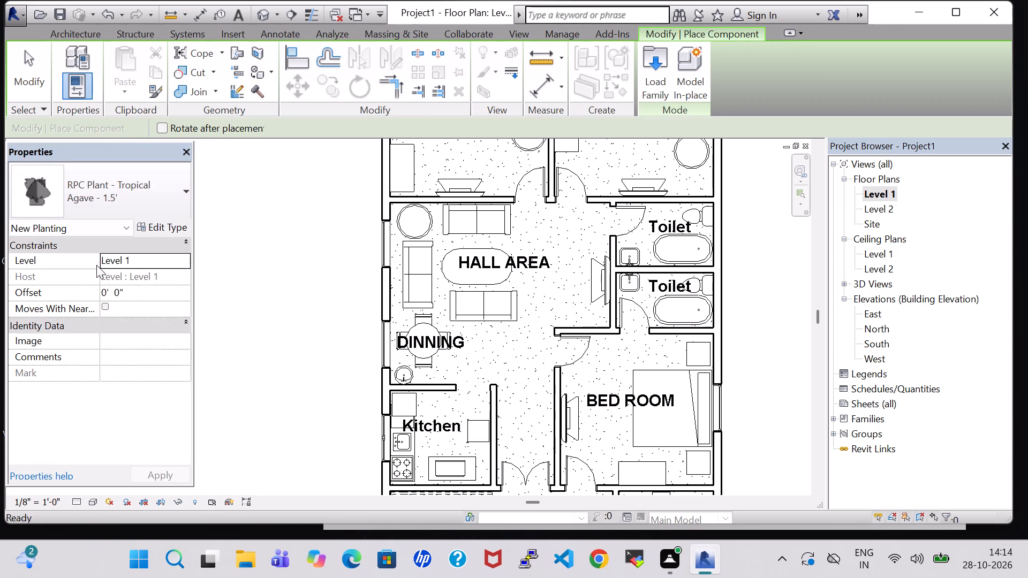
{"action": "scroll", "coordinate": [400, 280], "scroll_direction": "up", "scroll_amount": 11}
{"action": "middle_click_drag", "start_coordinate": [723, 275], "coordinate": [716, 275]}
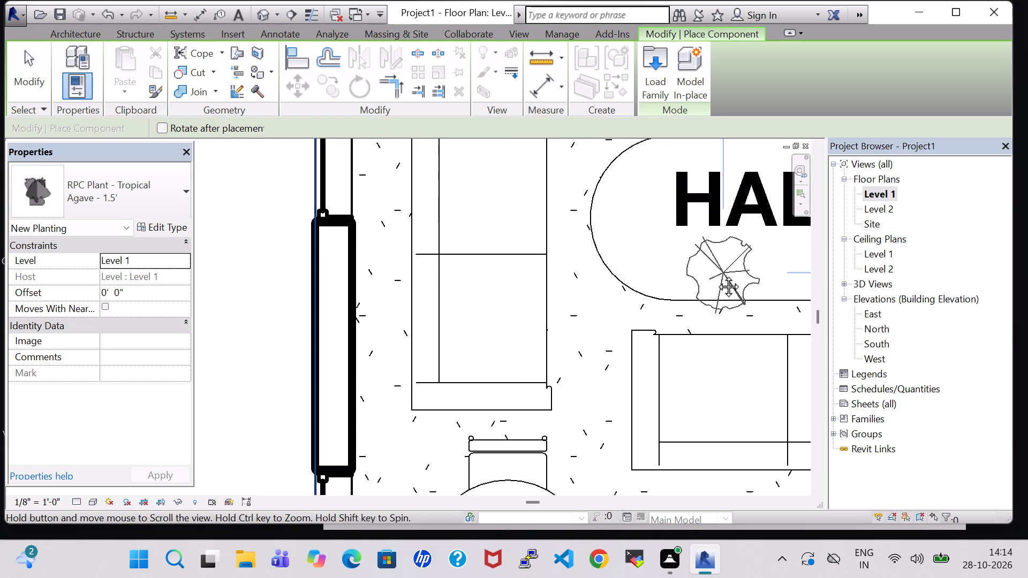
{"action": "middle_click_drag", "start_coordinate": [716, 275], "coordinate": [434, 363]}
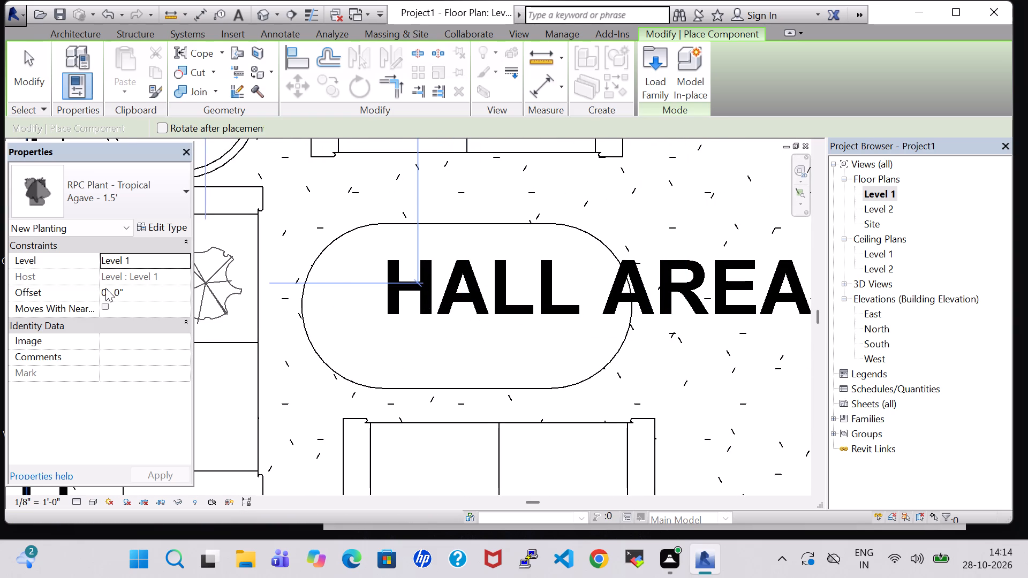
{"action": "left_click", "coordinate": [108, 292]}
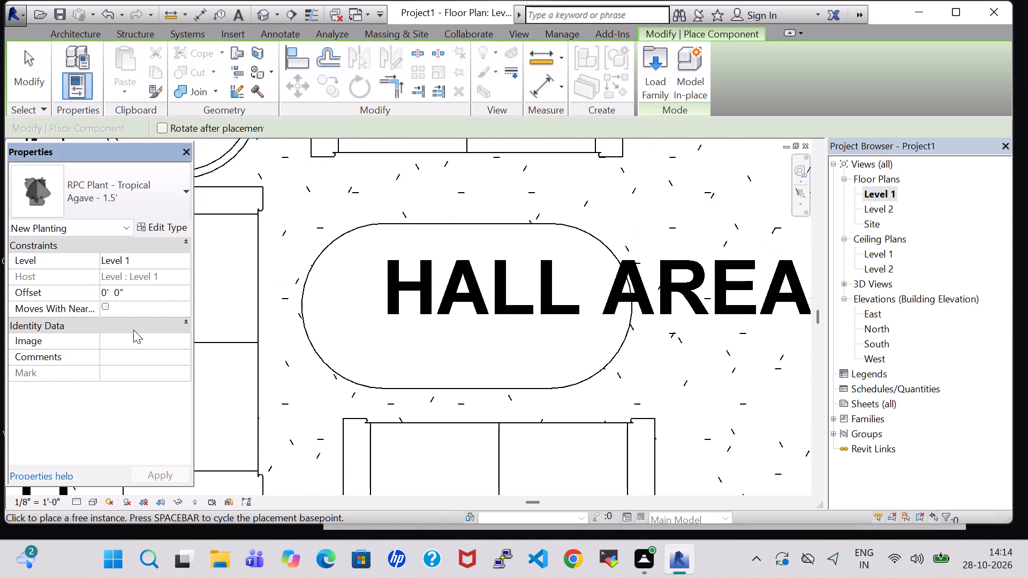
{"action": "key", "text": "BackSpace"}
{"action": "key", "text": "3"}
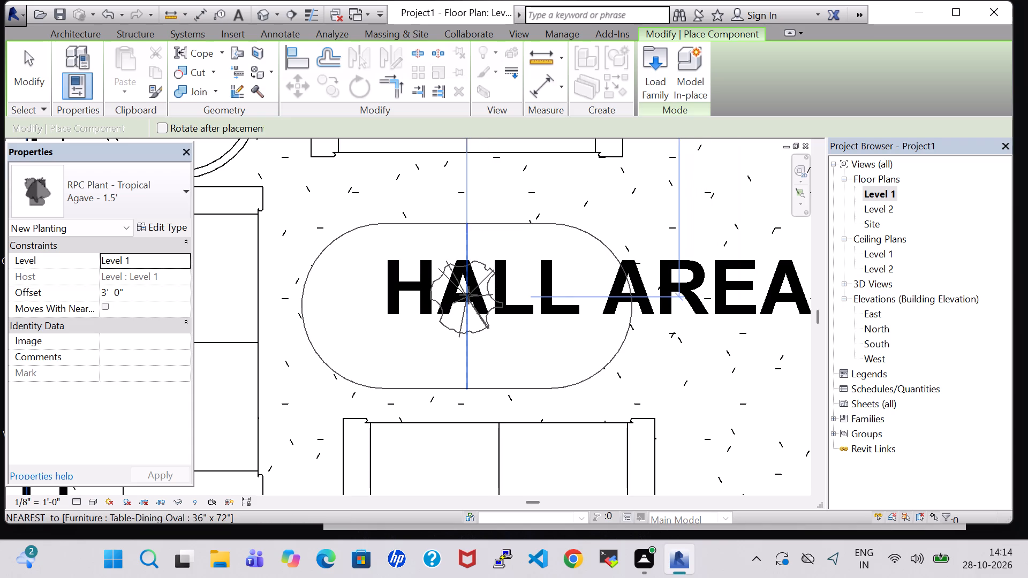
{"action": "left_click", "coordinate": [468, 295]}
{"action": "key", "text": "Escape"}
{"action": "key", "text": "Escape"}
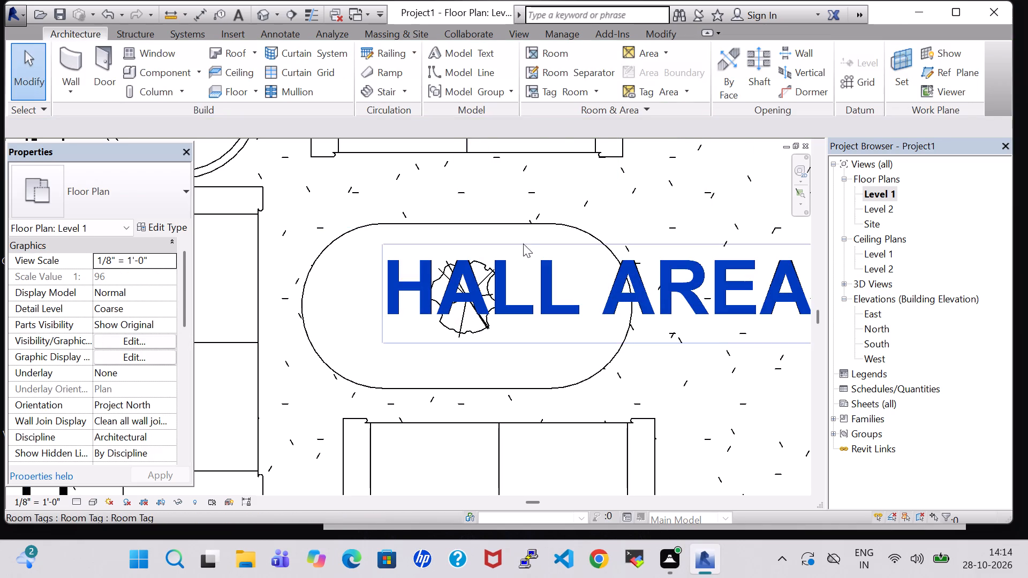
Check the type properties of the hall area's oval table.
{"action": "left_click", "coordinate": [523, 223]}
{"action": "left_click", "coordinate": [143, 227]}
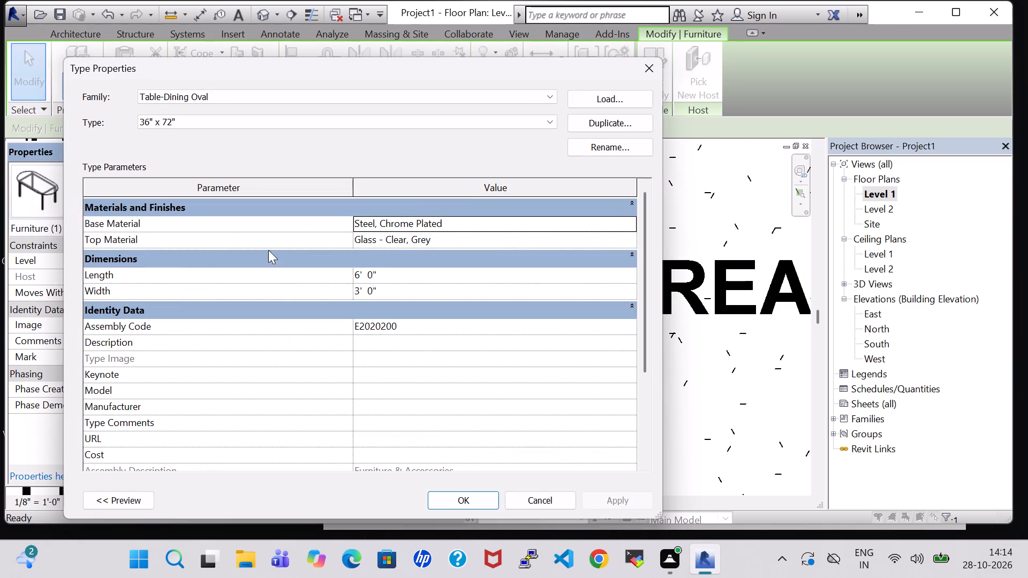
{"action": "left_click", "coordinate": [651, 54]}
{"action": "left_click", "coordinate": [651, 60]}
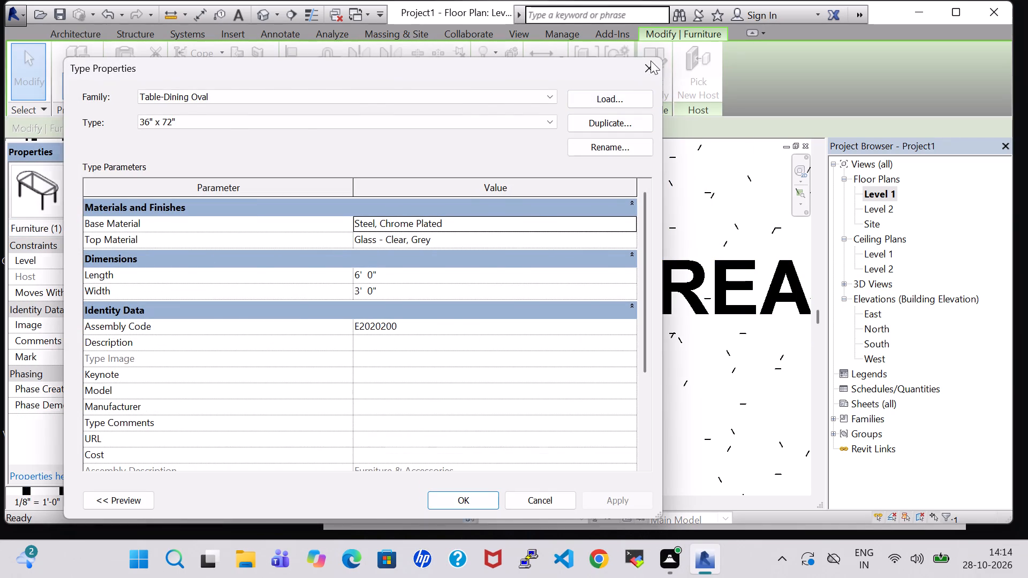
{"action": "left_click", "coordinate": [321, 198]}
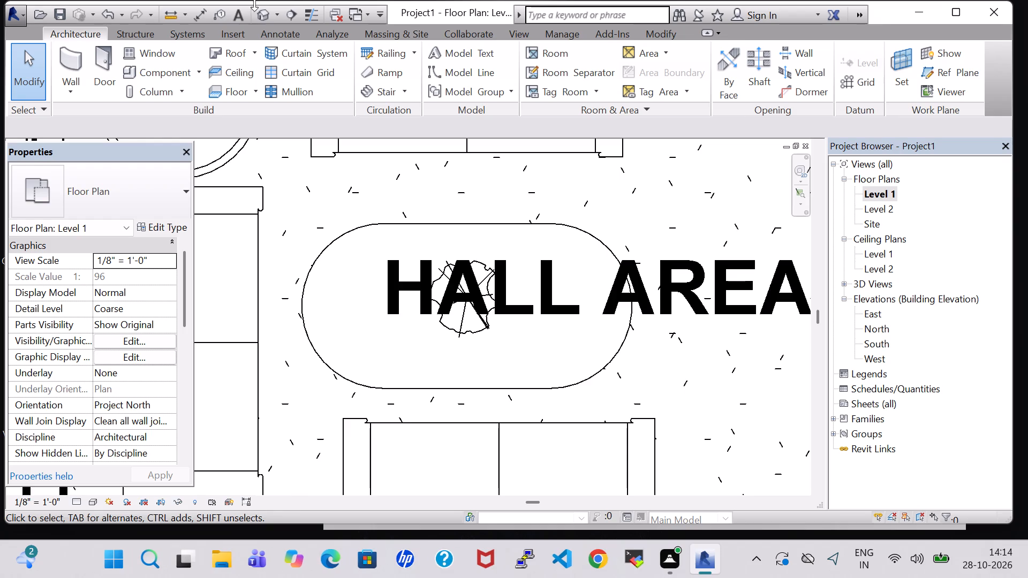
In the 3D view, change the plant on the oval table to the Crane Lily - 3' type.
{"action": "left_click", "coordinate": [258, 13]}
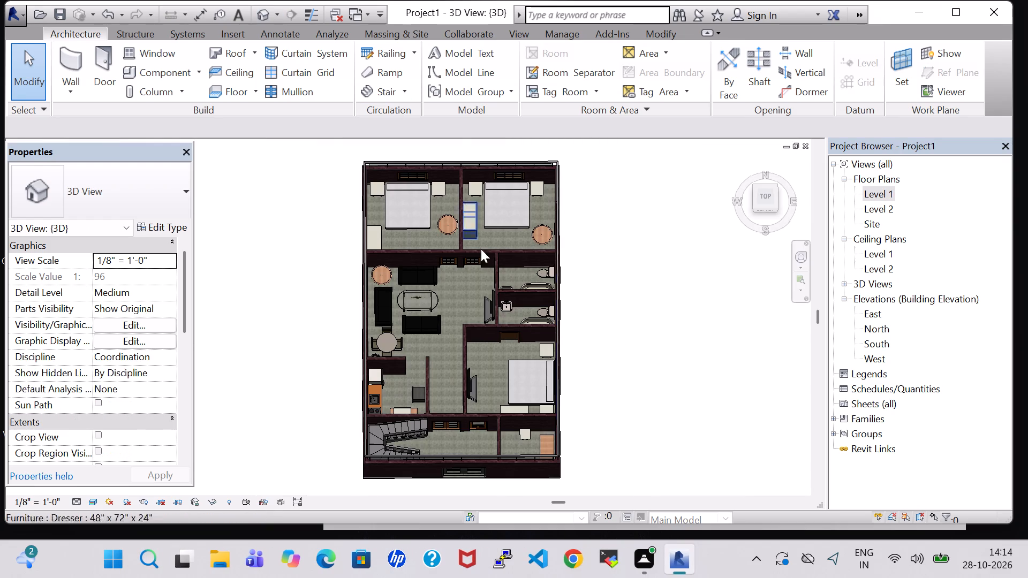
{"action": "scroll", "coordinate": [416, 346], "scroll_direction": "up", "scroll_amount": 10}
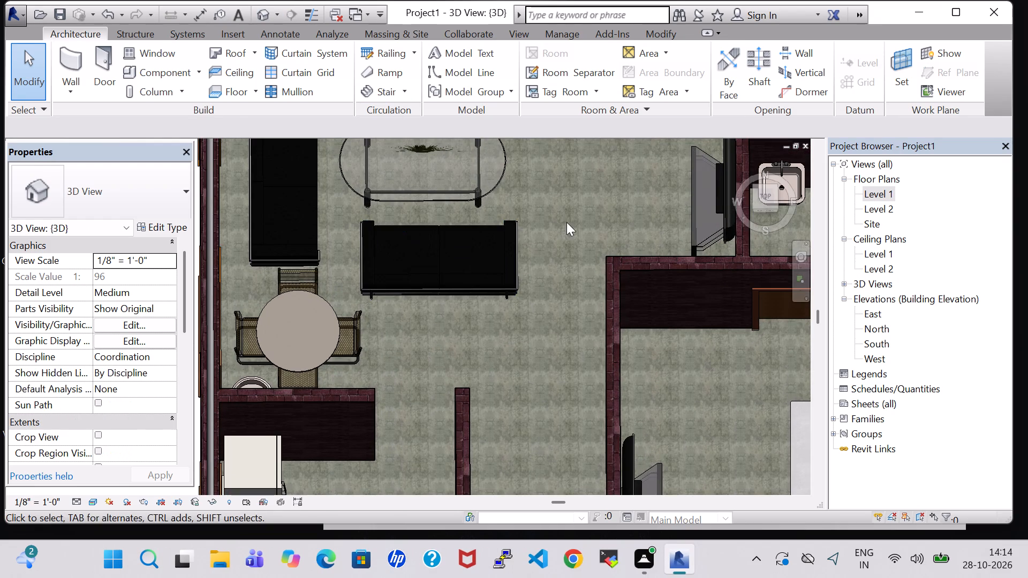
{"action": "middle_click_drag", "start_coordinate": [569, 220], "coordinate": [583, 135]}
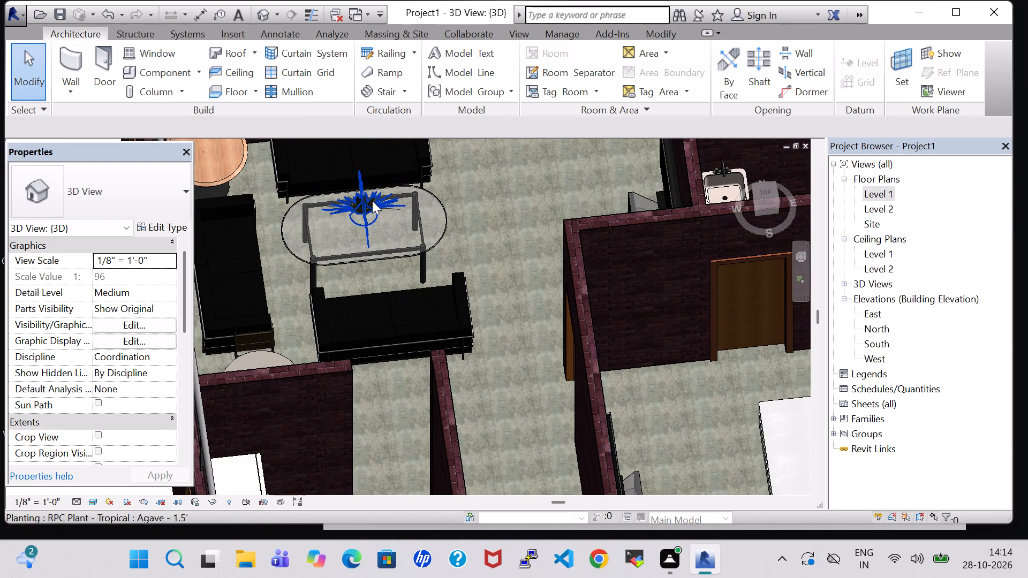
{"action": "left_click", "coordinate": [372, 201]}
{"action": "left_click", "coordinate": [126, 199]}
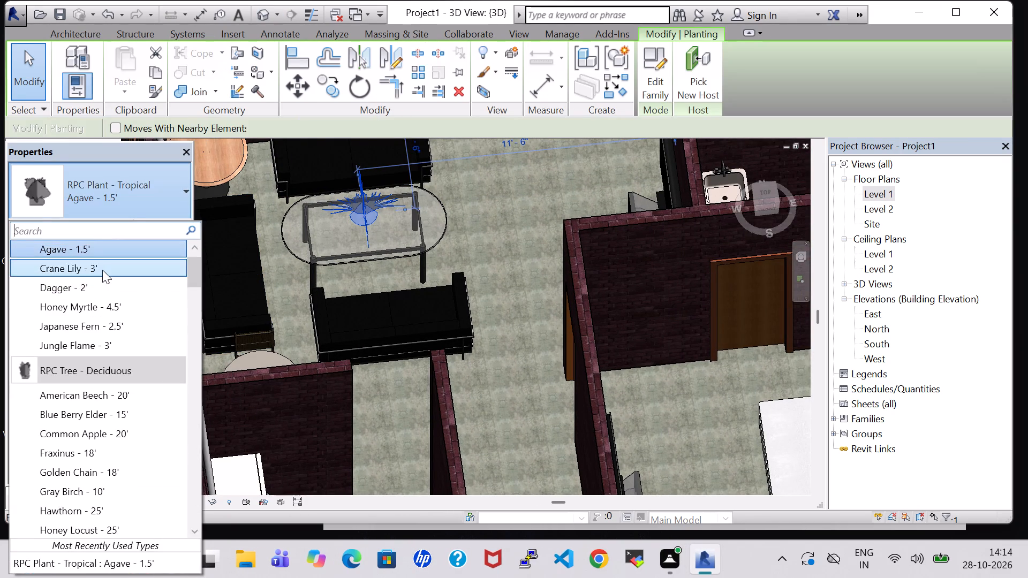
{"action": "left_click", "coordinate": [102, 270]}
{"action": "left_click", "coordinate": [511, 226]}
Nudge the Crane Lily plant seven increments toward the middle of the oval table.
{"action": "left_click", "coordinate": [384, 193]}
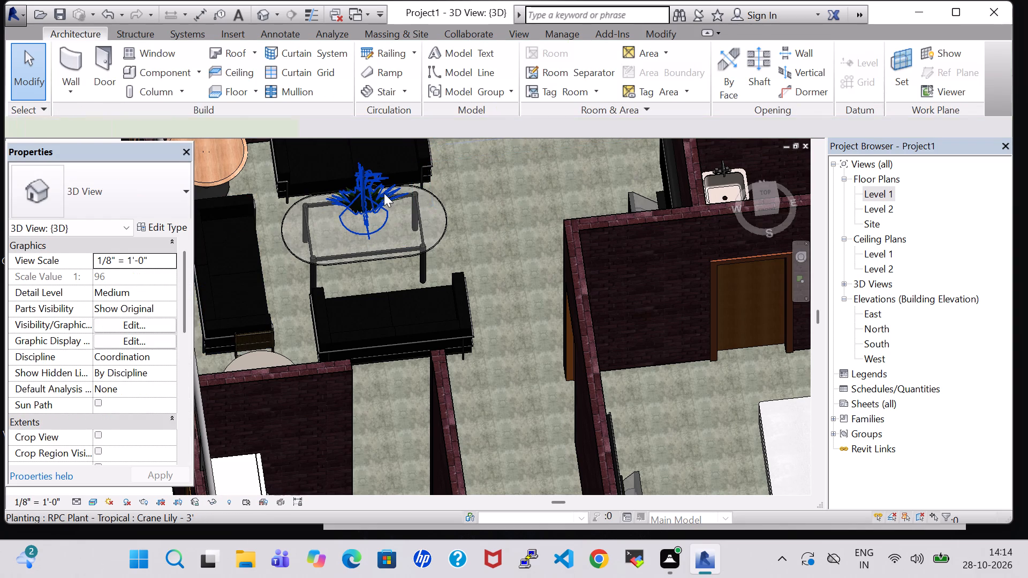
{"action": "key", "text": "Down"}
{"action": "key", "text": "Down"}
{"action": "key", "text": "Down"}
{"action": "key", "text": "Down"}
{"action": "key", "text": "Down"}
{"action": "key", "text": "Down"}
{"action": "key", "text": "Down"}
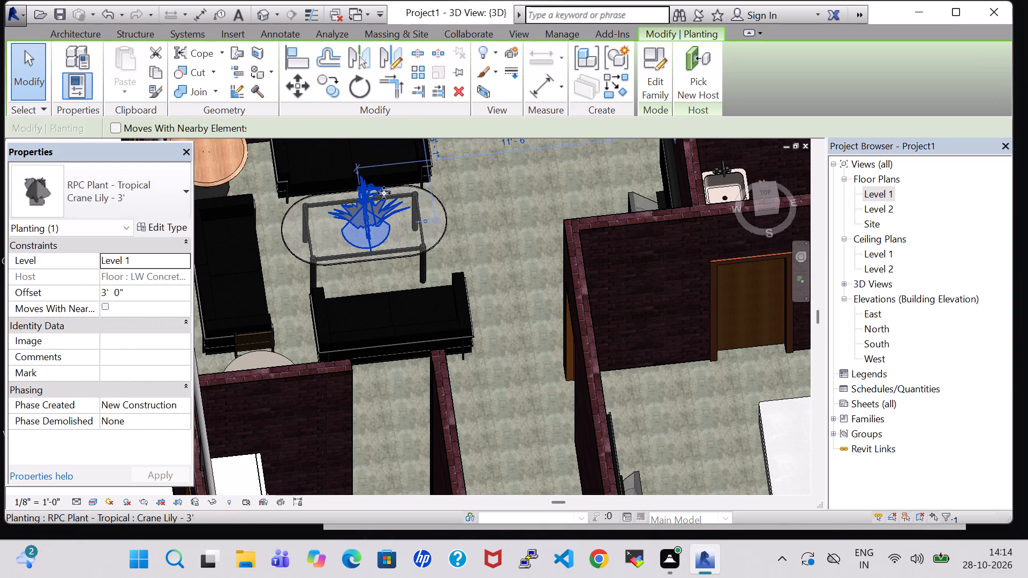
{"action": "left_click", "coordinate": [495, 295]}
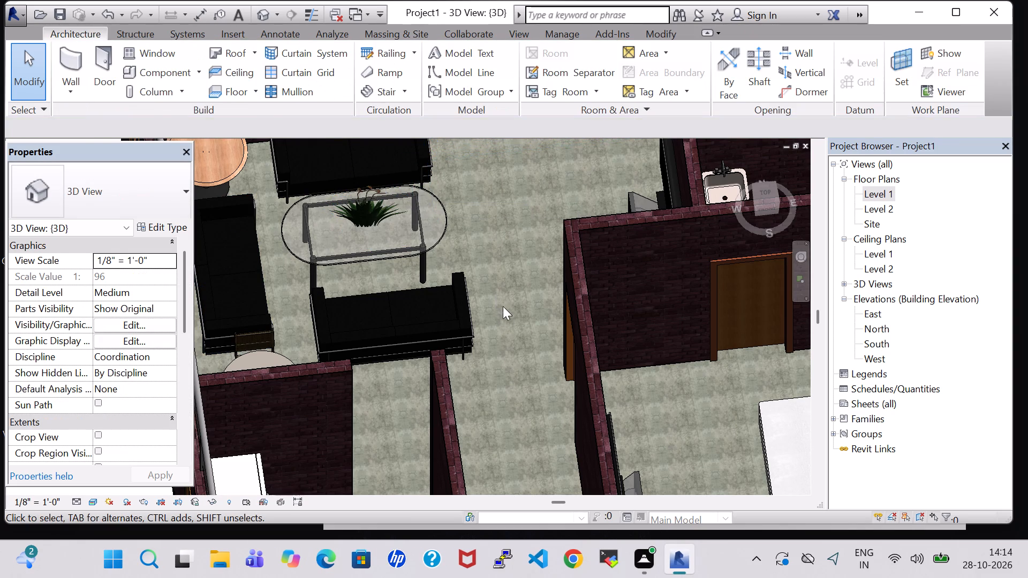
Examine the furnished house in 3D from angled and top views.
{"action": "middle_click", "coordinate": [519, 310], "text": "shift"}
{"action": "middle_click_drag", "start_coordinate": [519, 310], "coordinate": [517, 295], "text": "shift"}
{"action": "middle_click_drag", "start_coordinate": [516, 284], "coordinate": [509, 231], "text": "shift"}
{"action": "middle_click_drag", "start_coordinate": [547, 229], "coordinate": [495, 374], "text": "shift"}
{"action": "middle_click_drag", "start_coordinate": [652, 317], "coordinate": [620, 368], "text": "shift"}
{"action": "scroll", "coordinate": [620, 368], "scroll_direction": "up", "scroll_amount": 2}
{"action": "middle_click_drag", "start_coordinate": [620, 372], "coordinate": [595, 215], "text": "shift"}
{"action": "middle_click_drag", "start_coordinate": [689, 446], "coordinate": [758, 390], "text": "shift"}
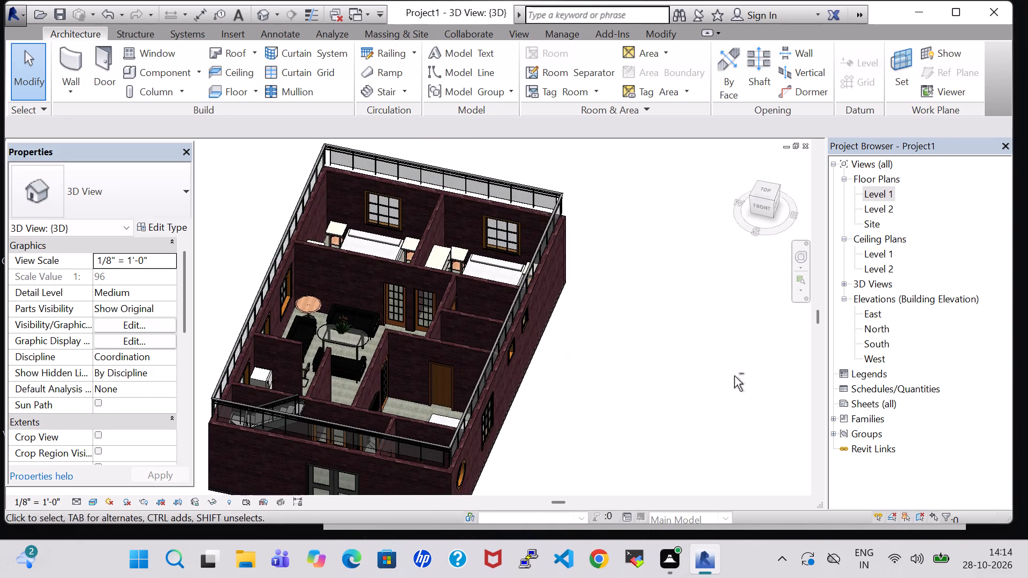
{"action": "middle_click_drag", "start_coordinate": [611, 292], "coordinate": [631, 371], "text": "shift"}
{"action": "middle_click_drag", "start_coordinate": [586, 329], "coordinate": [627, 320]}
{"action": "middle_click_drag", "start_coordinate": [585, 258], "coordinate": [585, 306], "text": "shift"}
{"action": "scroll", "coordinate": [585, 311], "scroll_direction": "down", "scroll_amount": 3}
{"action": "middle_click_drag", "start_coordinate": [594, 291], "coordinate": [614, 363], "text": "shift"}
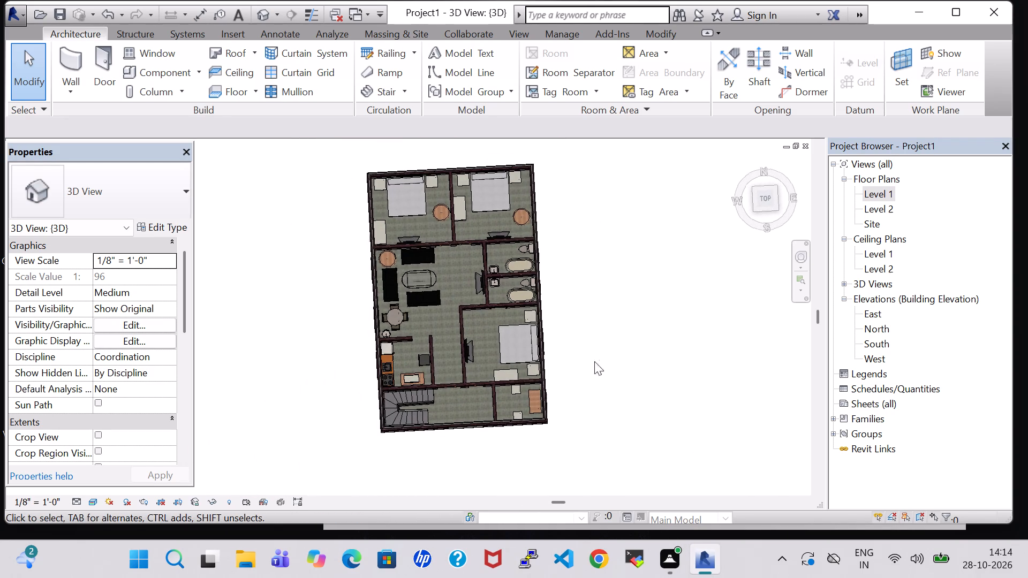
{"action": "scroll", "coordinate": [571, 284], "scroll_direction": "up", "scroll_amount": 2}
{"action": "middle_click_drag", "start_coordinate": [601, 260], "coordinate": [599, 280], "text": "shift"}
{"action": "scroll", "coordinate": [599, 280], "scroll_direction": "down", "scroll_amount": 1}
{"action": "middle_click", "coordinate": [597, 278]}
{"action": "middle_click_drag", "start_coordinate": [615, 275], "coordinate": [610, 277]}
{"action": "scroll", "coordinate": [610, 277], "scroll_direction": "down", "scroll_amount": 1}
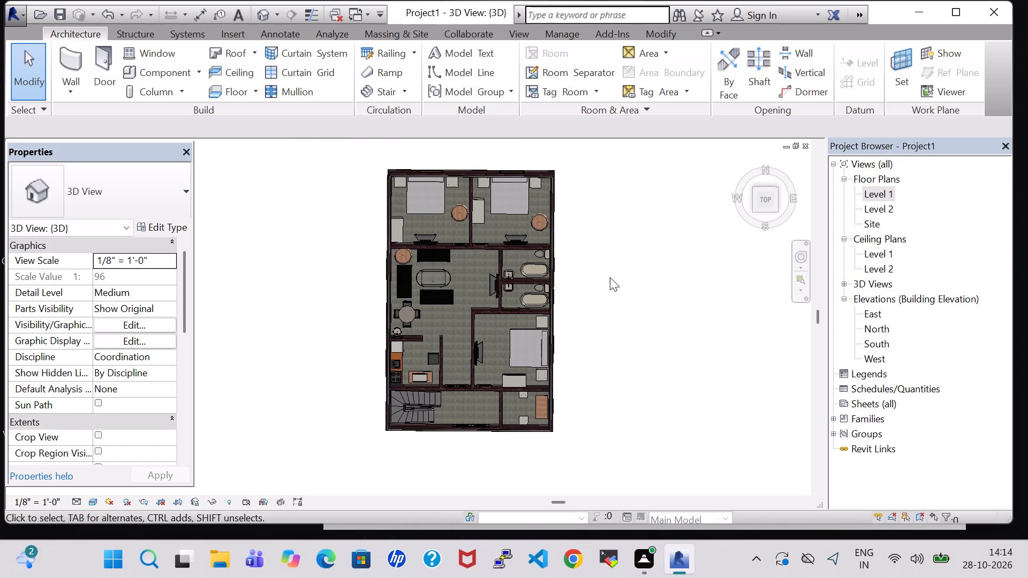
{"action": "scroll", "coordinate": [610, 277], "scroll_direction": "up", "scroll_amount": 1}
{"action": "middle_click_drag", "start_coordinate": [610, 277], "coordinate": [621, 287]}
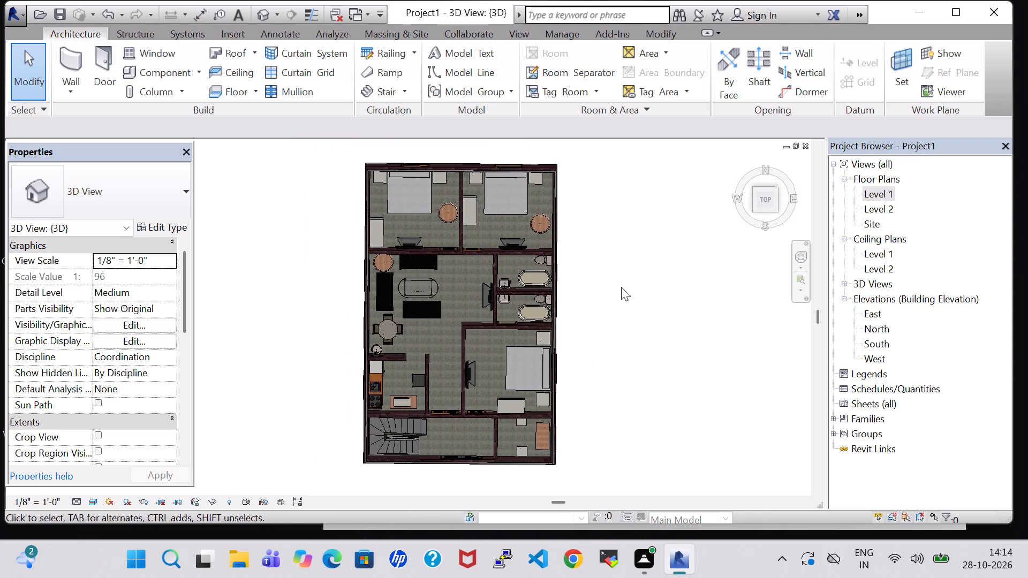
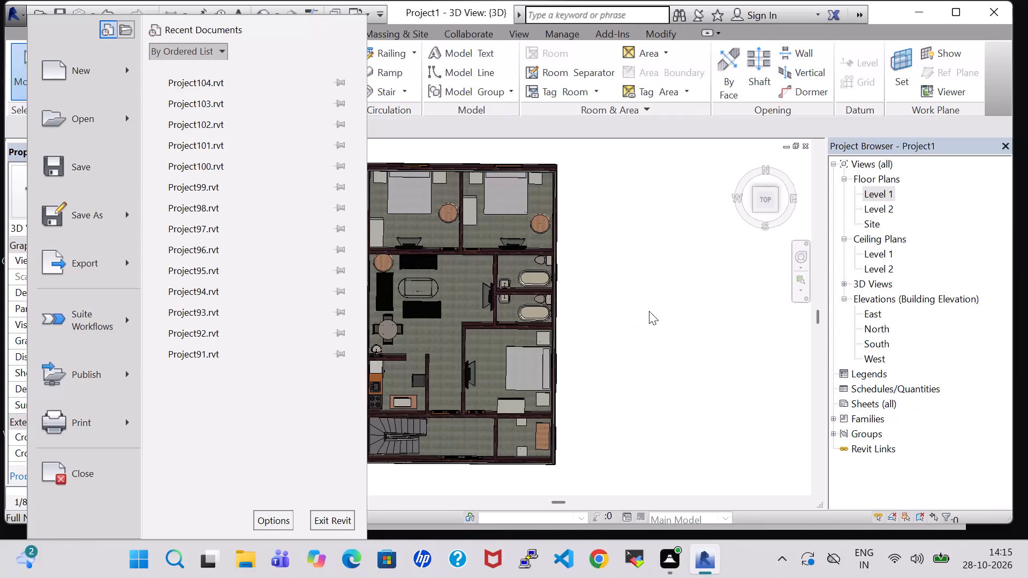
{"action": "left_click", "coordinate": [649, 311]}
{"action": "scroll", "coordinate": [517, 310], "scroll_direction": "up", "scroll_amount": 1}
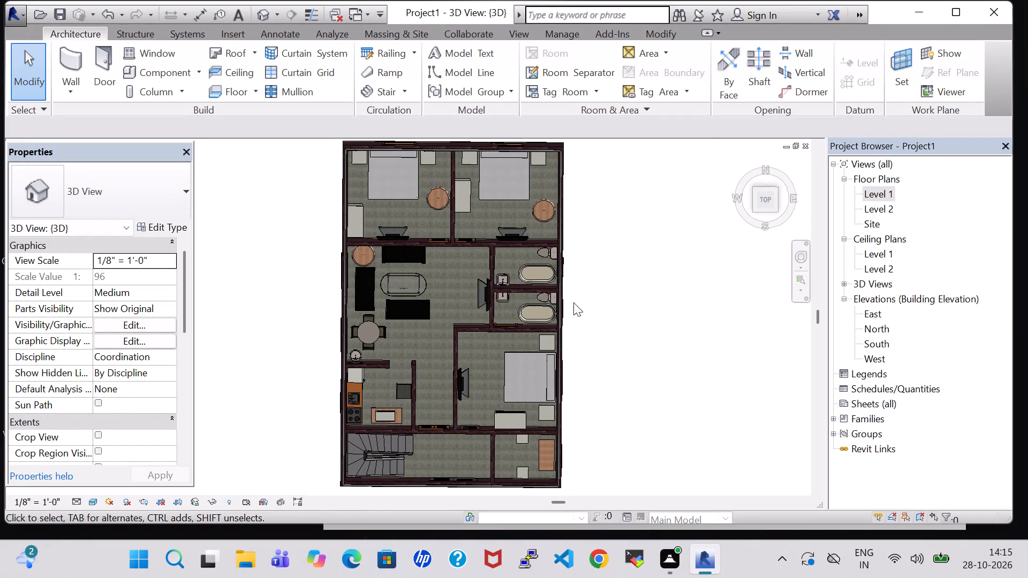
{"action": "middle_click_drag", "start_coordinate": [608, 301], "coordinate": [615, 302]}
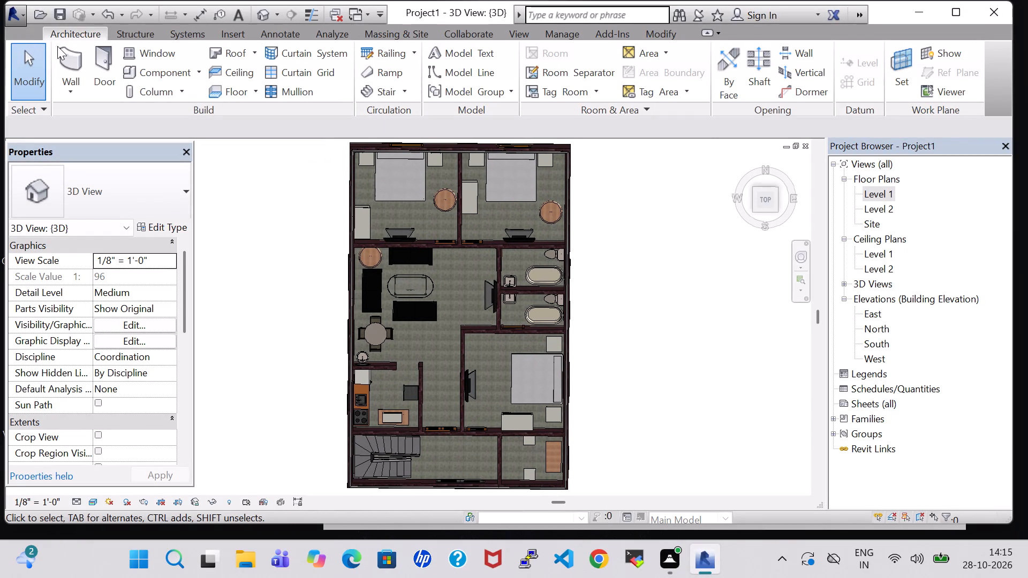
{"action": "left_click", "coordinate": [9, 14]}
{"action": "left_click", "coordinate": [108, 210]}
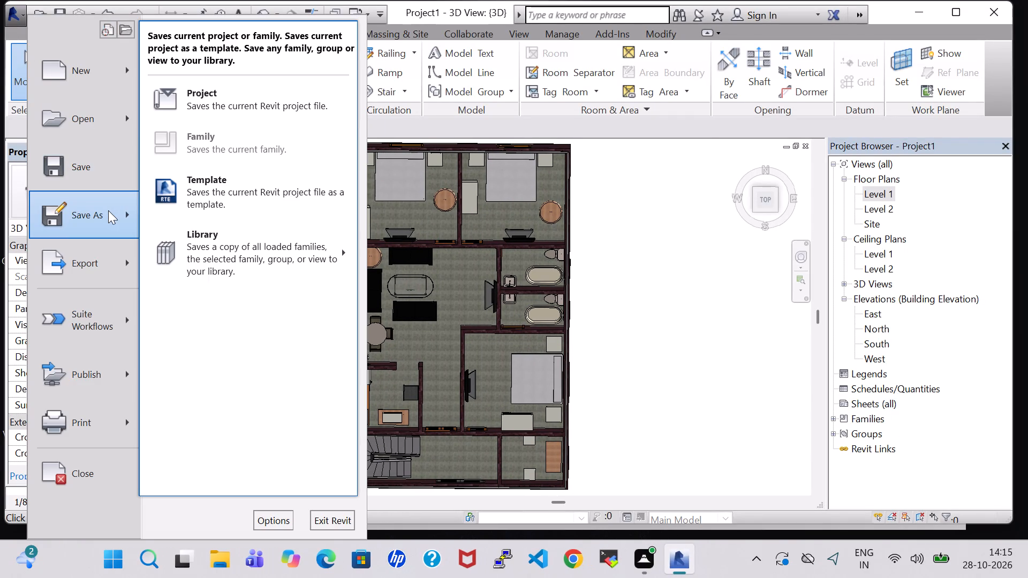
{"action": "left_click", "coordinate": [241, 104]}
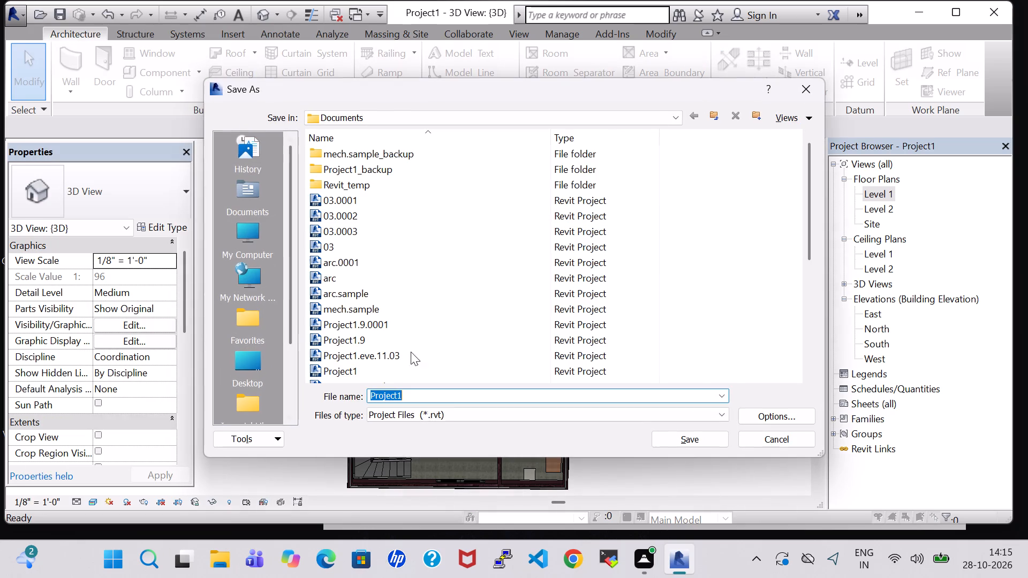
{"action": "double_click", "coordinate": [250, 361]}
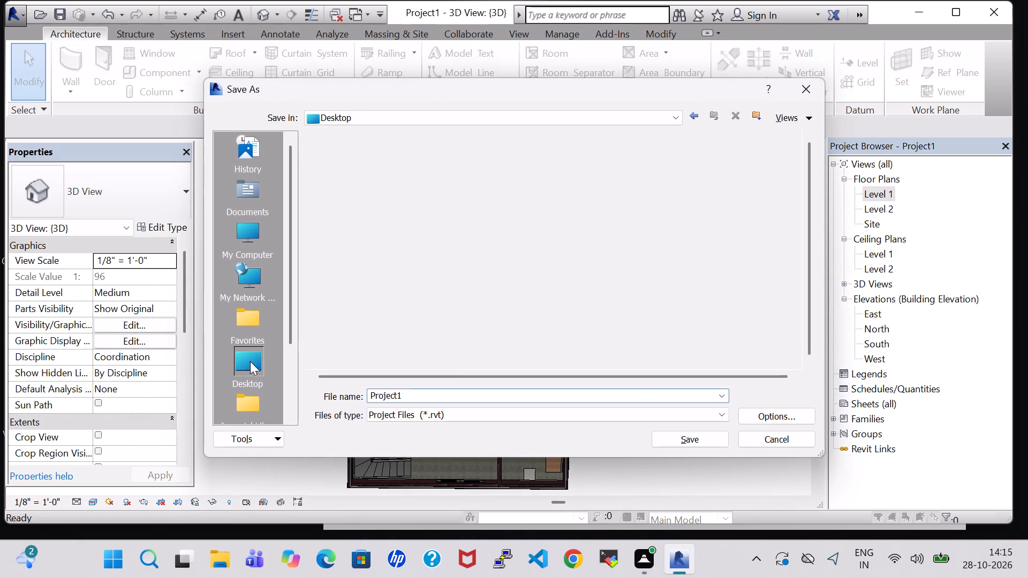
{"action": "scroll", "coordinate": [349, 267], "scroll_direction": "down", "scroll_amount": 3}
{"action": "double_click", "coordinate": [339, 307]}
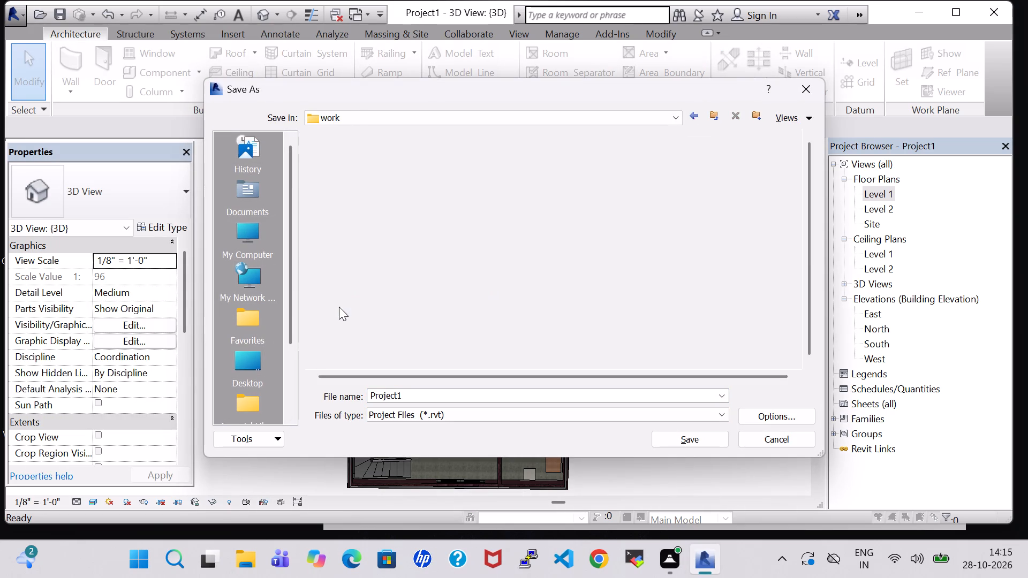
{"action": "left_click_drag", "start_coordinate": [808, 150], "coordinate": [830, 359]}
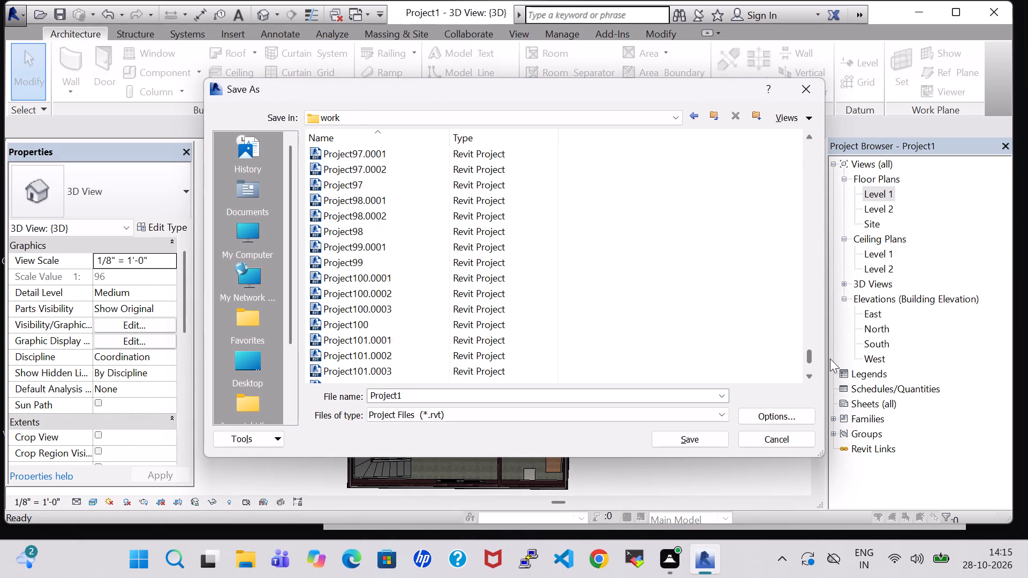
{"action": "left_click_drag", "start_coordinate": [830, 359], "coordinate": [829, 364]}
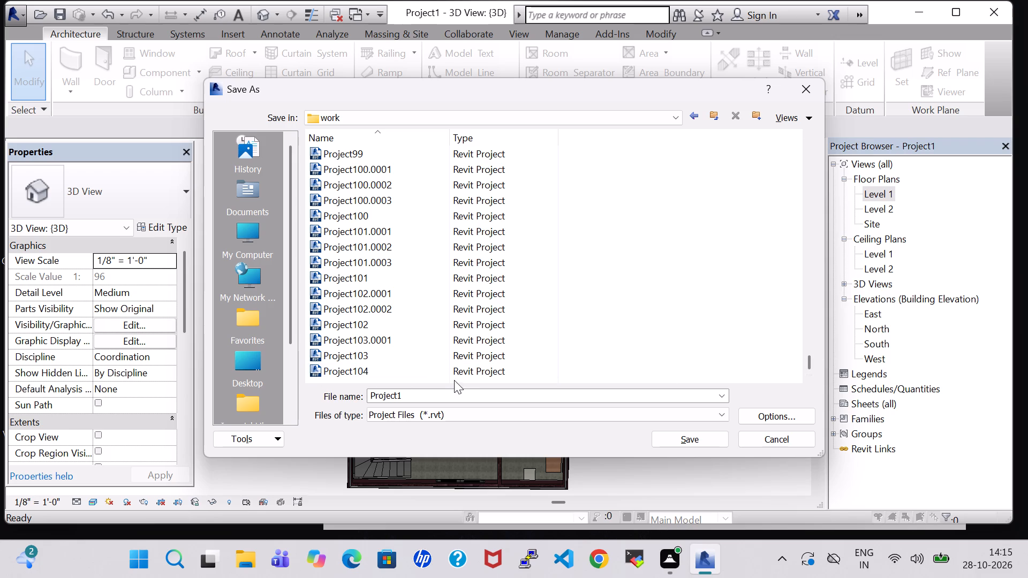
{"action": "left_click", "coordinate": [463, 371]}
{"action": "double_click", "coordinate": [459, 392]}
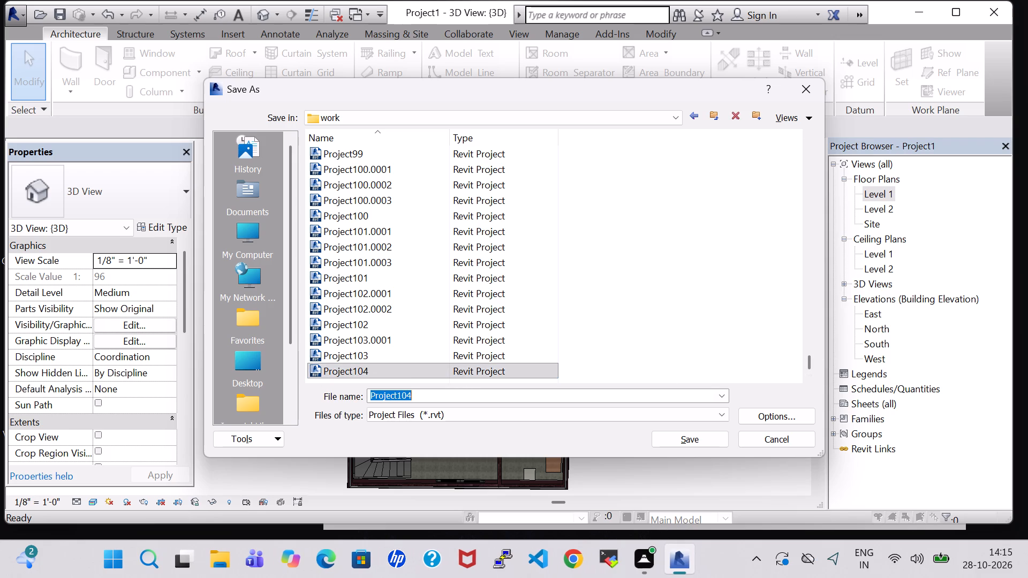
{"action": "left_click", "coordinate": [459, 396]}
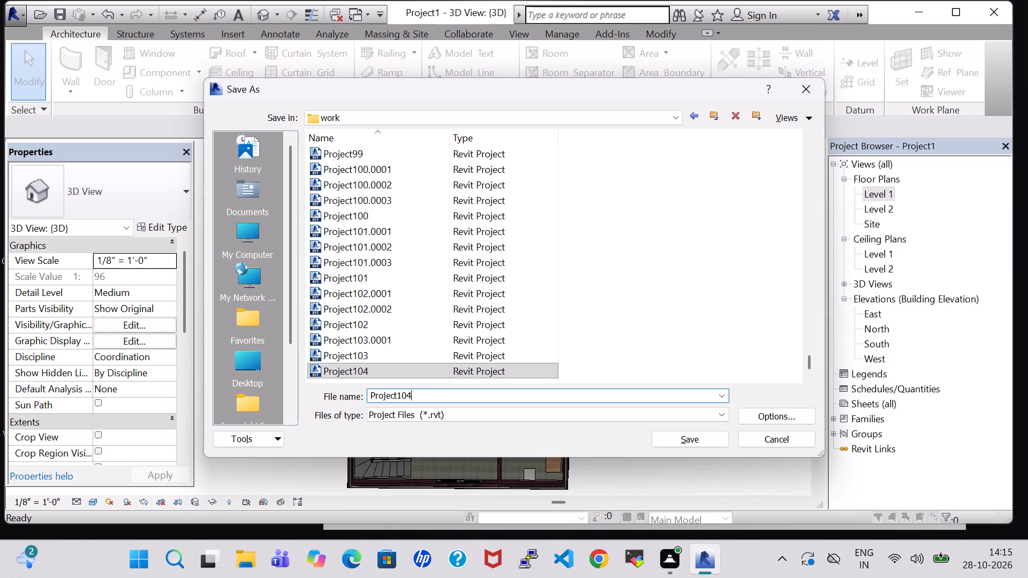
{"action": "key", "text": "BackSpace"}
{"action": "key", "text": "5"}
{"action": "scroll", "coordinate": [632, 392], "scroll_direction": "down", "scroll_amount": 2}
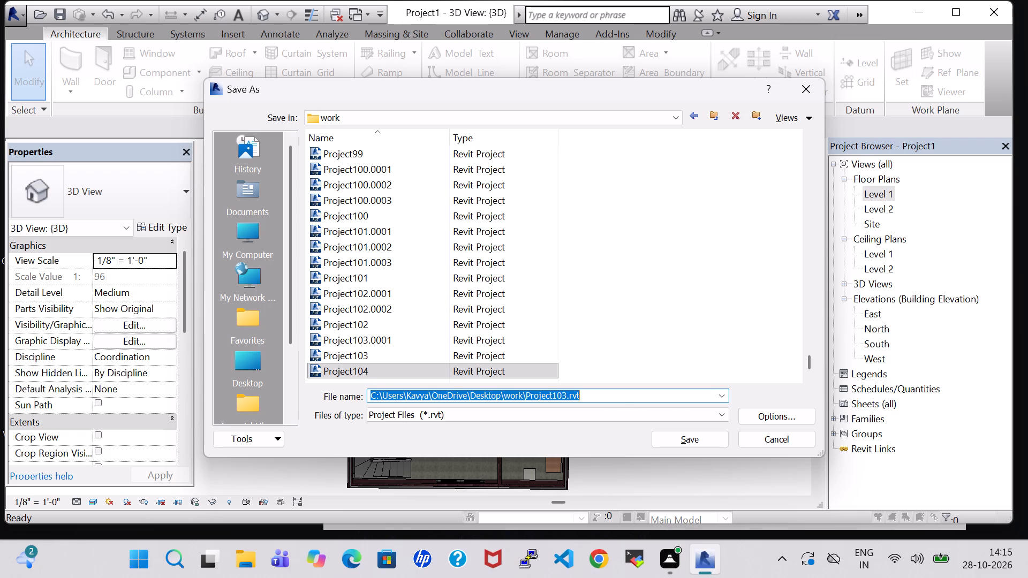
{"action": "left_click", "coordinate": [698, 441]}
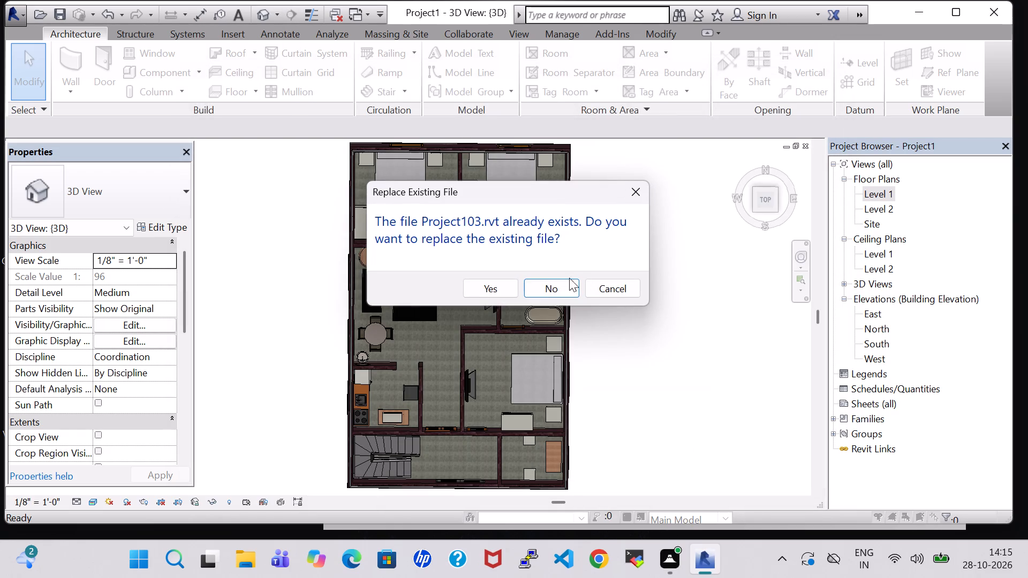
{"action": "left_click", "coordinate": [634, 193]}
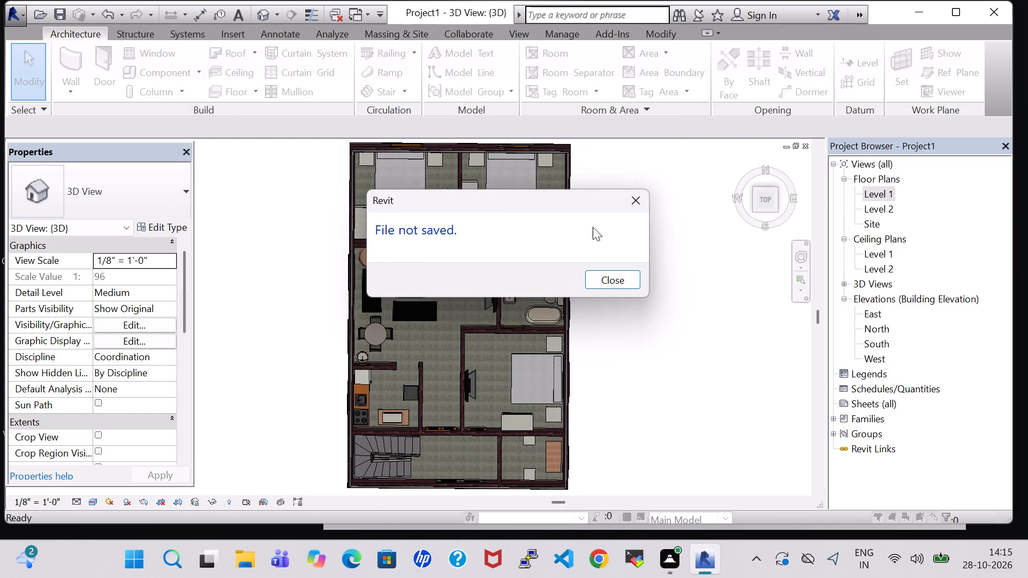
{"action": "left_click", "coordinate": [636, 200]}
Save the project as a new project file named Project105 in the work folder.
{"action": "left_click", "coordinate": [9, 18]}
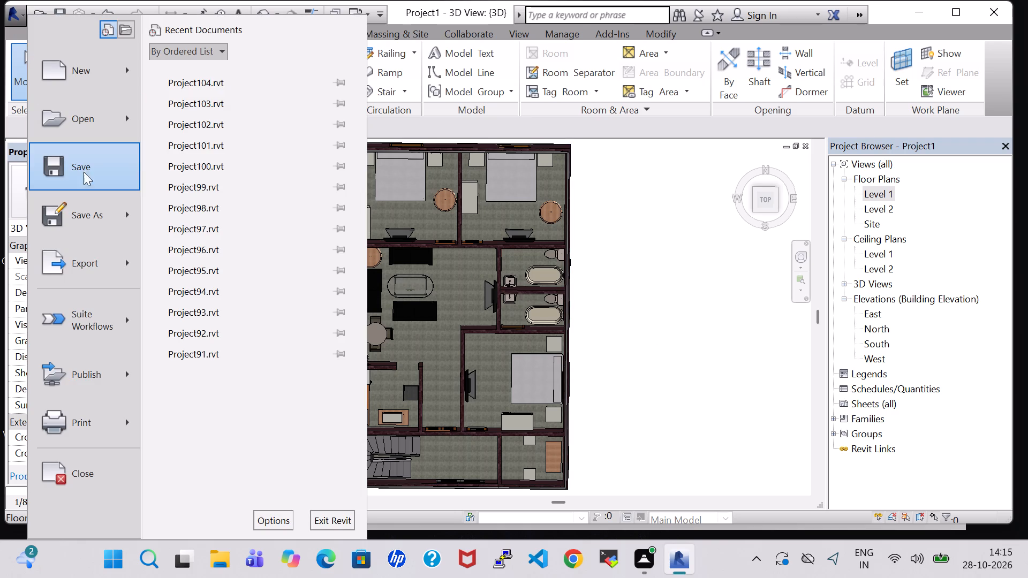
{"action": "left_click", "coordinate": [84, 209]}
{"action": "left_click", "coordinate": [211, 111]}
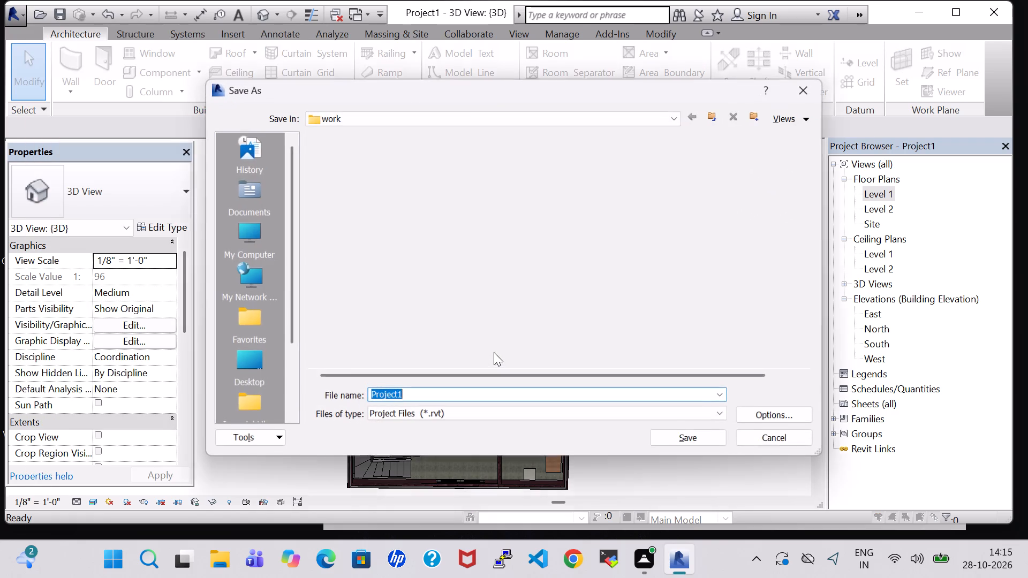
{"action": "left_click_drag", "start_coordinate": [811, 146], "coordinate": [810, 157]}
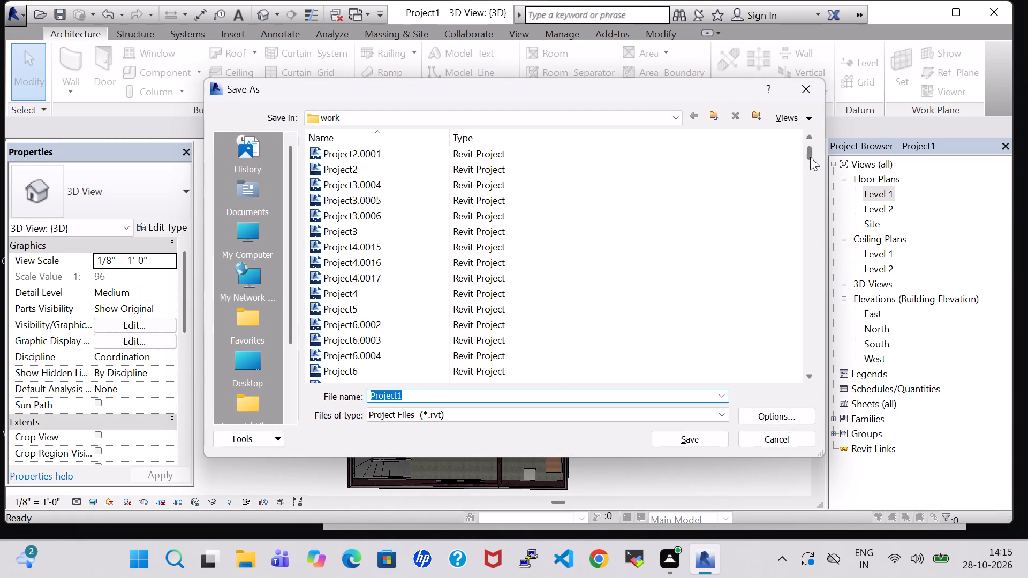
{"action": "left_click_drag", "start_coordinate": [810, 157], "coordinate": [819, 393]}
{"action": "double_click", "coordinate": [414, 394]}
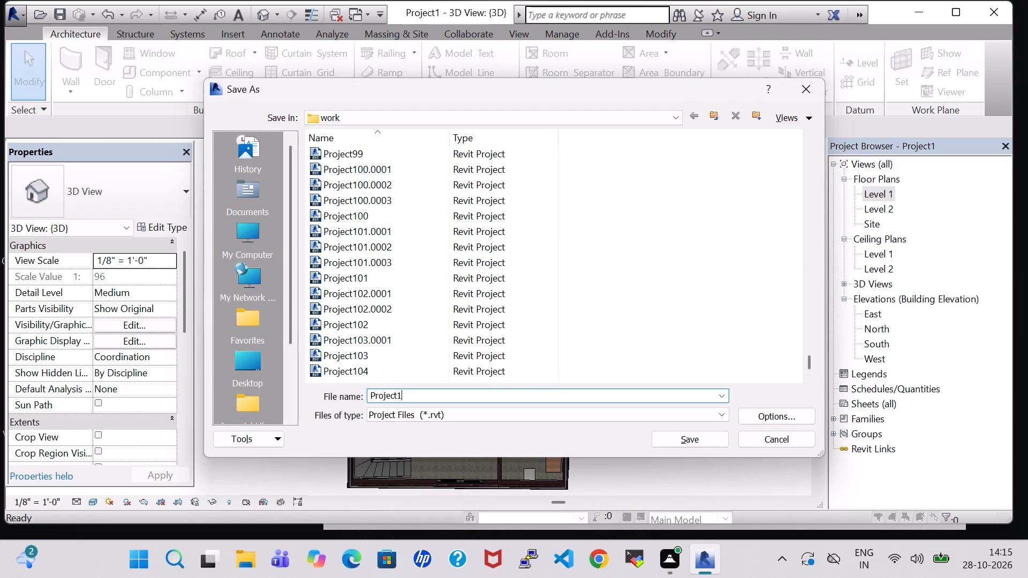
{"action": "left_click", "coordinate": [414, 396]}
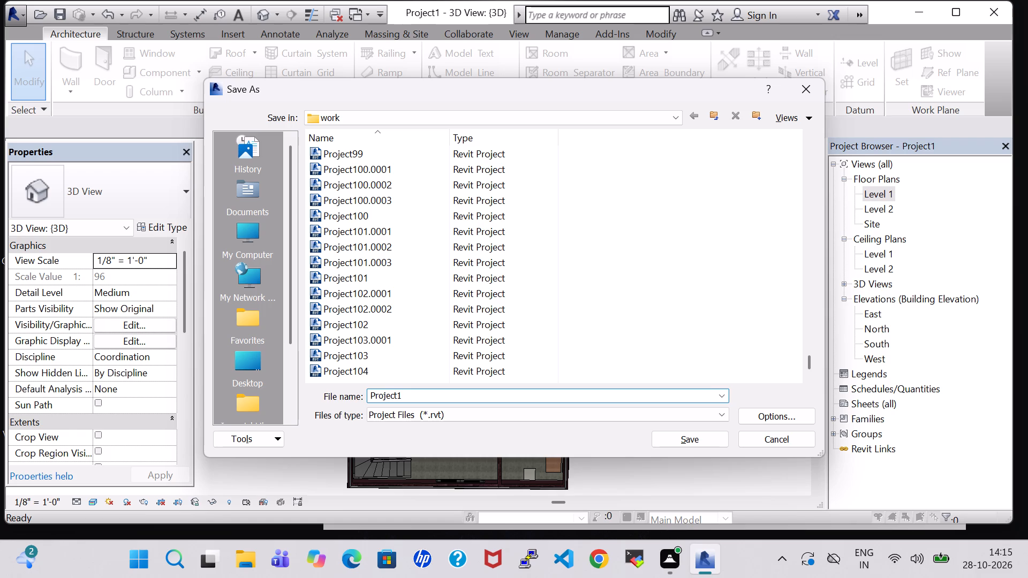
{"action": "type", "text": "05"}
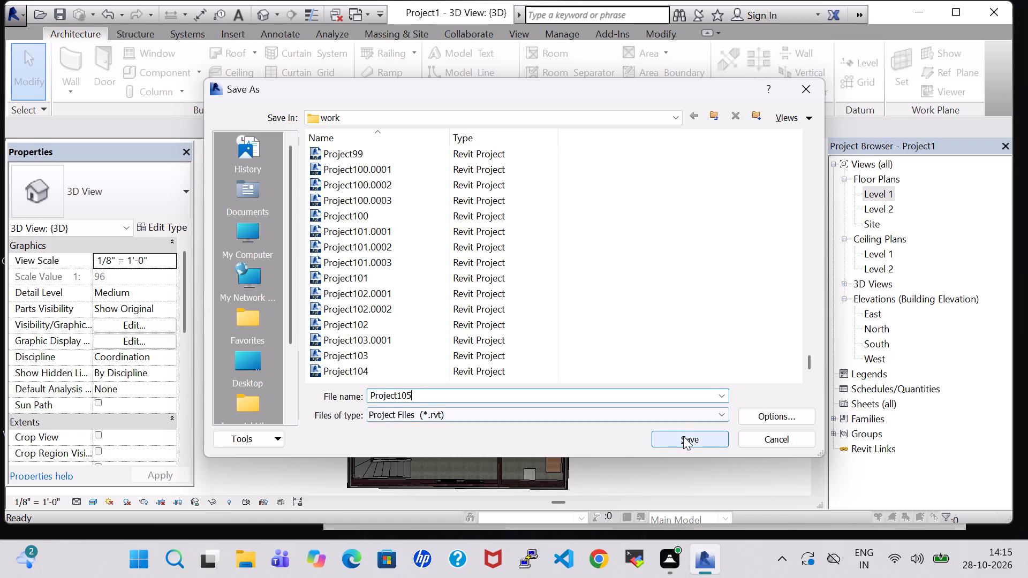
{"action": "left_click", "coordinate": [685, 436]}
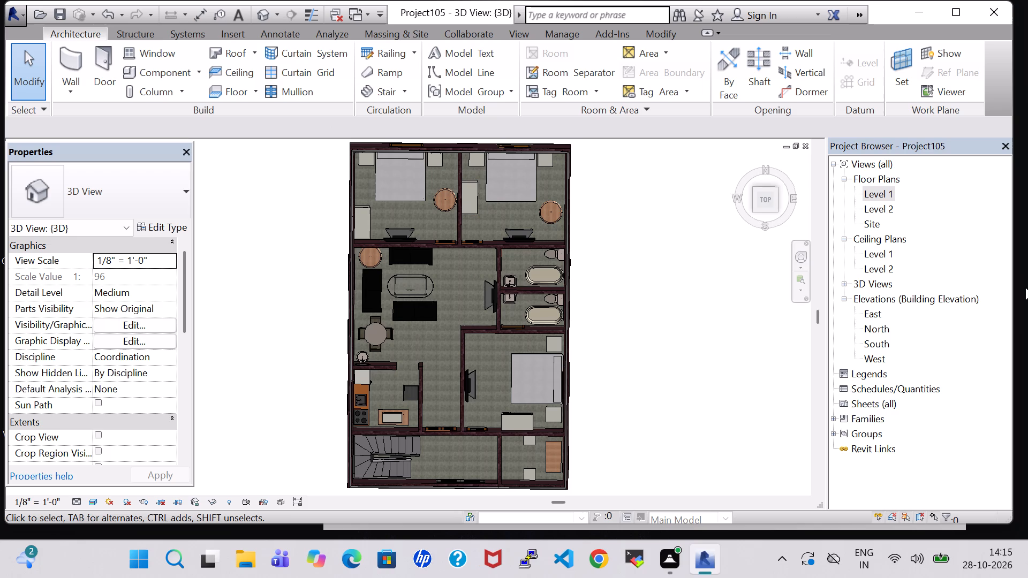
Export the model as an IFC 2x3 file named Project105 in the work folder.
{"action": "left_click", "coordinate": [14, 17]}
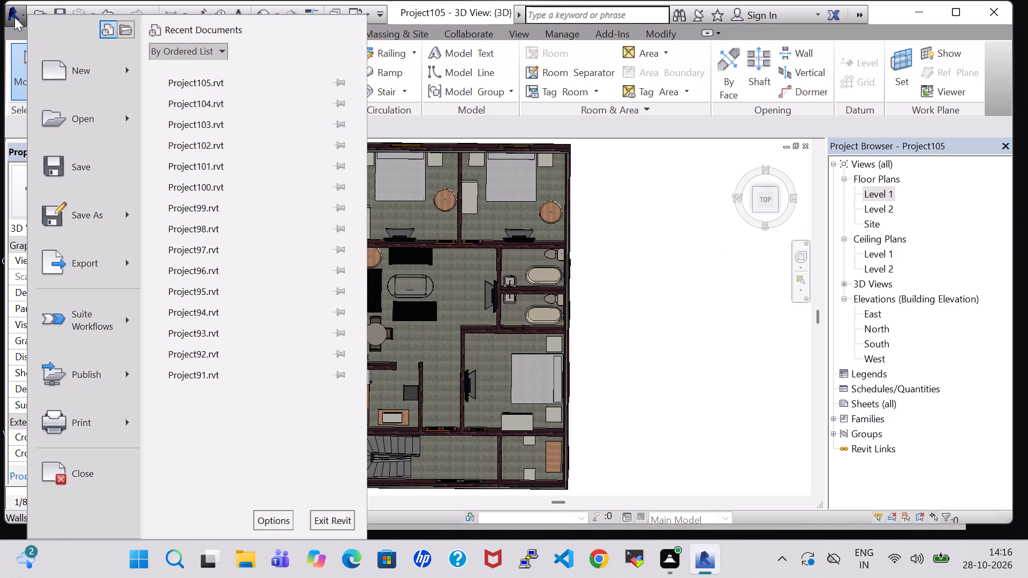
{"action": "left_click", "coordinate": [88, 264]}
{"action": "left_click", "coordinate": [228, 406]}
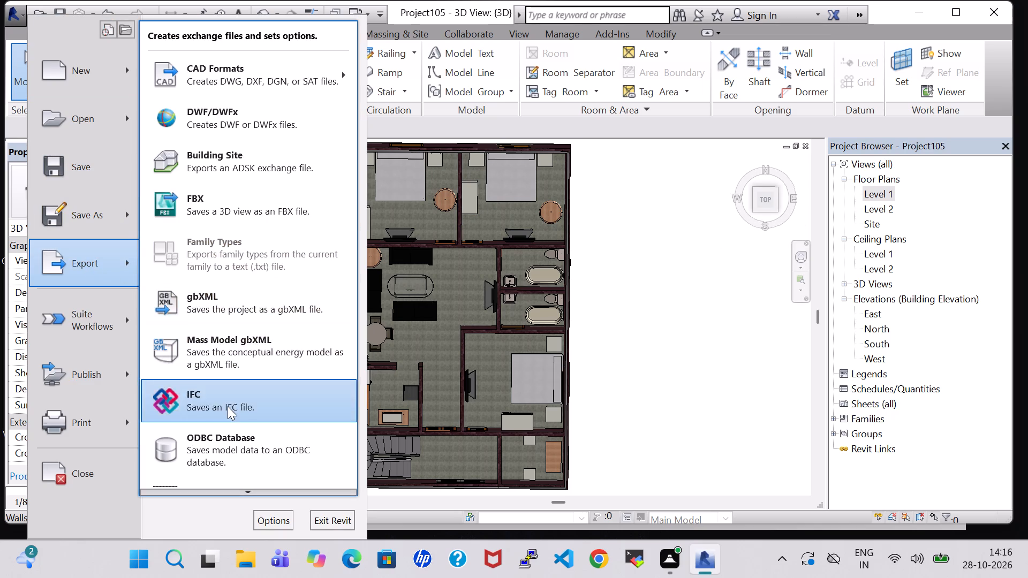
{"action": "left_click", "coordinate": [703, 424]}
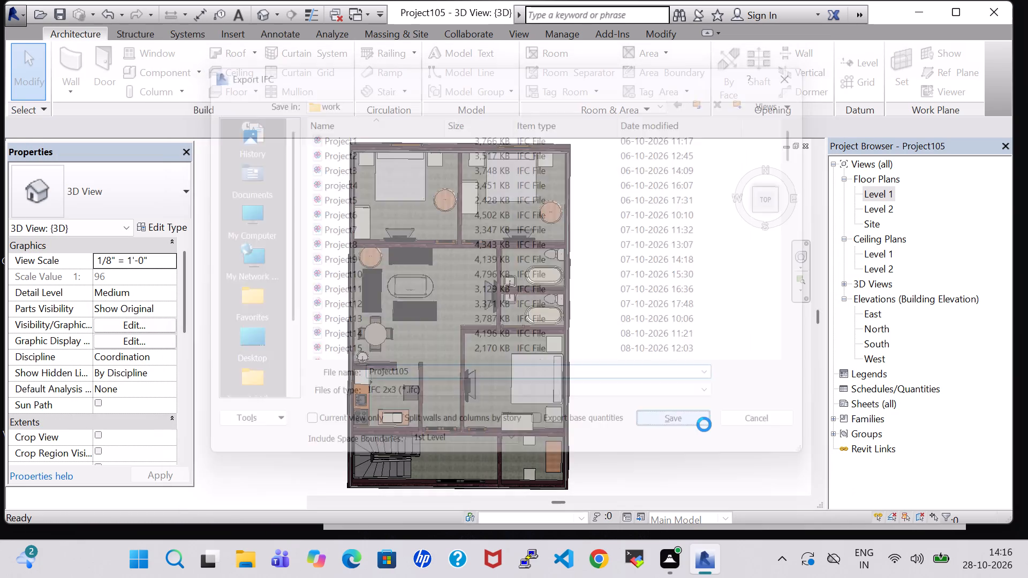